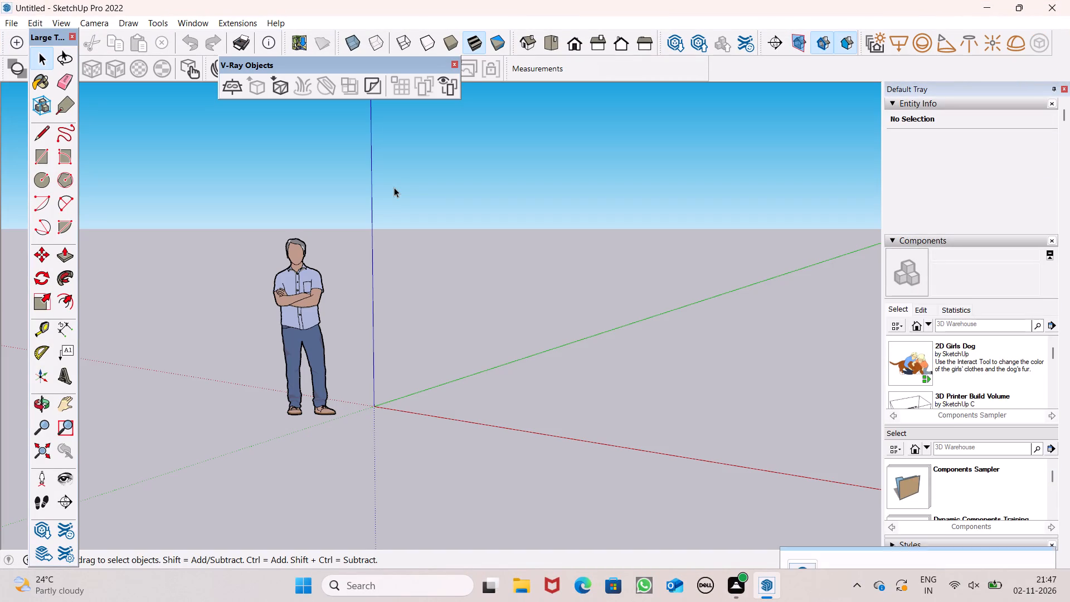
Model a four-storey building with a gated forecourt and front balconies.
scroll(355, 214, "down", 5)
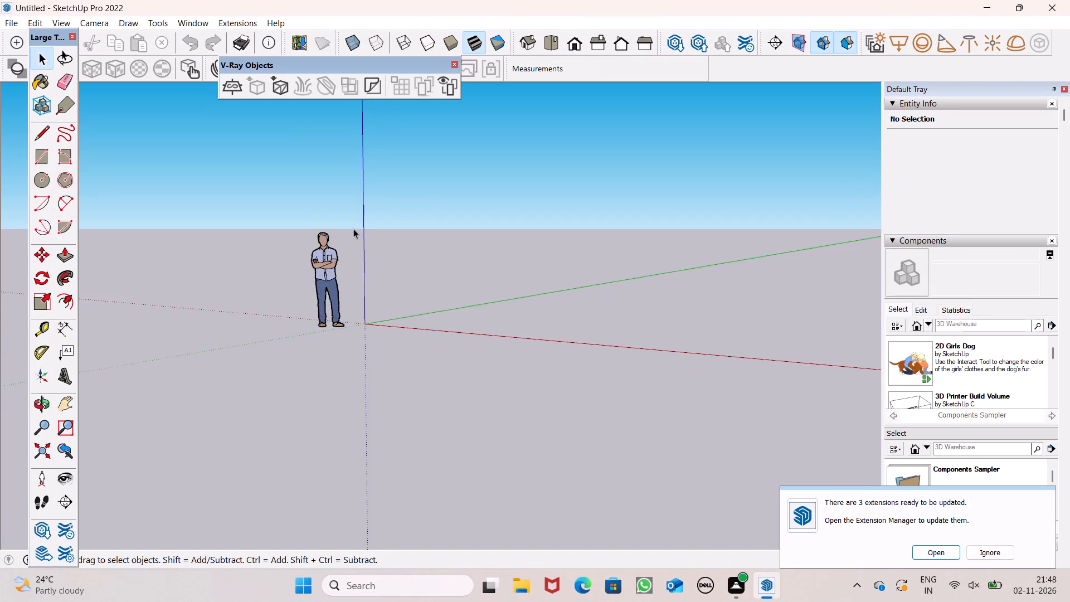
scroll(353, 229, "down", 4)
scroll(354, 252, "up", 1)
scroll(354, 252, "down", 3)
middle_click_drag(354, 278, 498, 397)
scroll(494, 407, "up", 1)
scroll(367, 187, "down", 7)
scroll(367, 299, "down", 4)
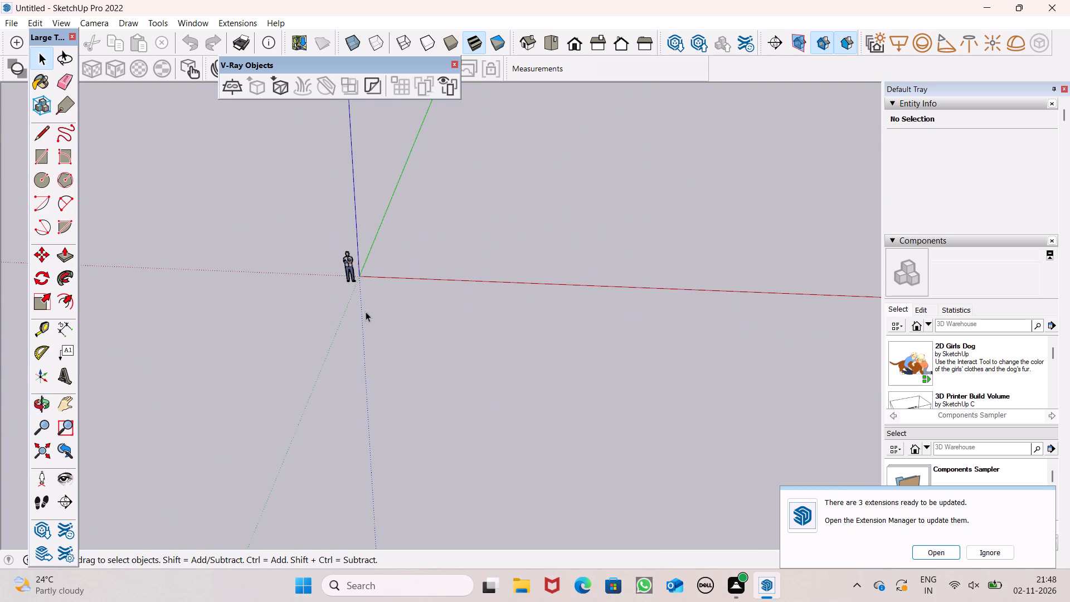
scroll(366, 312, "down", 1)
In the top view, draw a 40' by 45' rectangle on the ground plane near the origin.
left_click(549, 47)
scroll(337, 351, "down", 1)
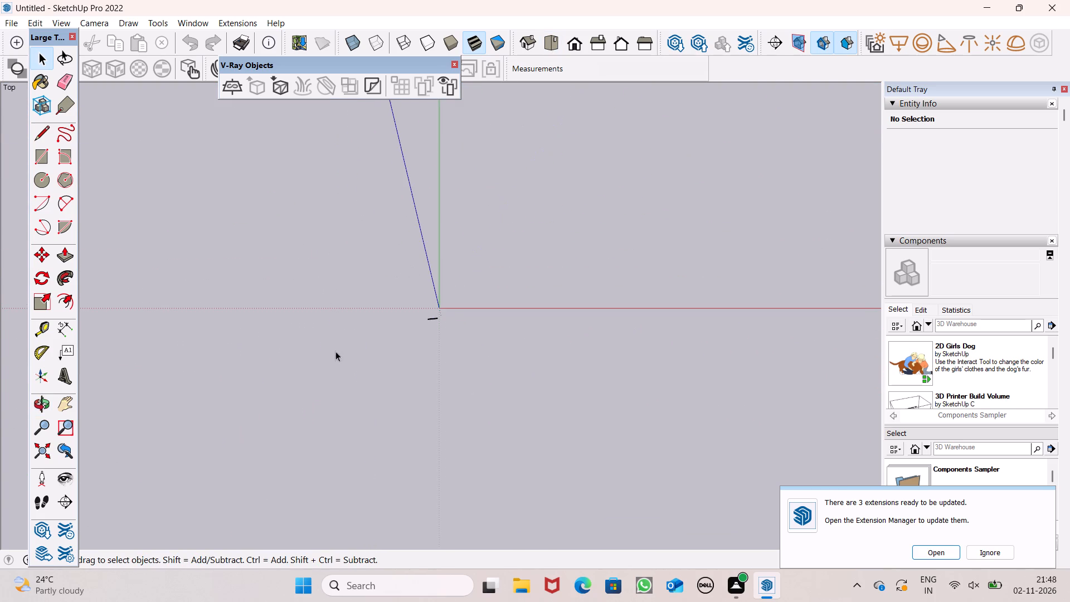
scroll(553, 232, "up", 2)
scroll(553, 232, "down", 1)
scroll(553, 232, "up", 2)
scroll(144, 374, "down", 7)
scroll(343, 240, "up", 1)
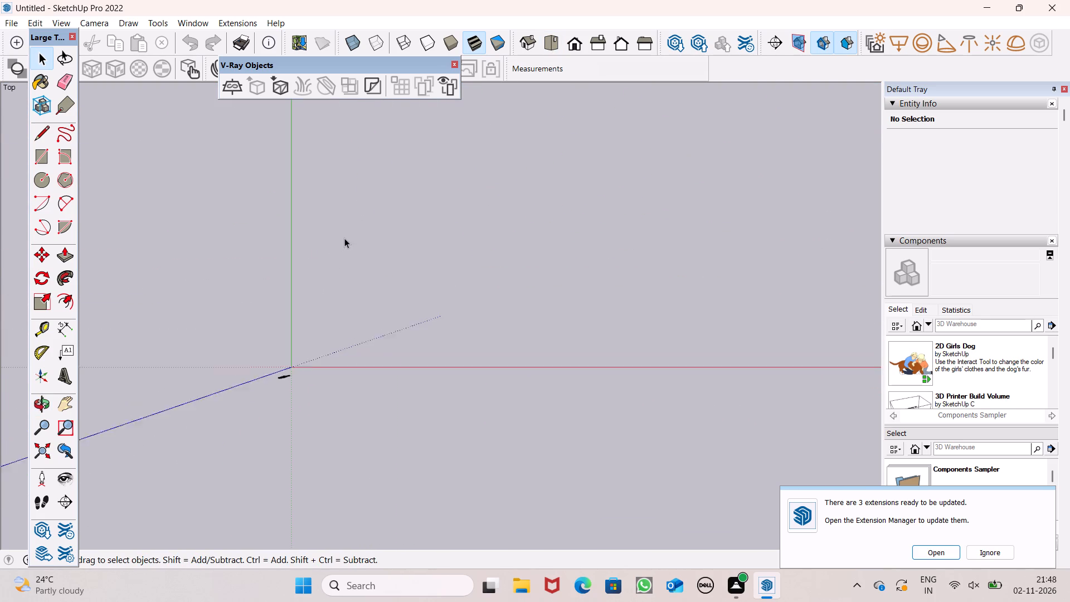
scroll(344, 238, "up", 5)
scroll(393, 222, "down", 2)
scroll(371, 186, "up", 2)
scroll(371, 186, "down", 1)
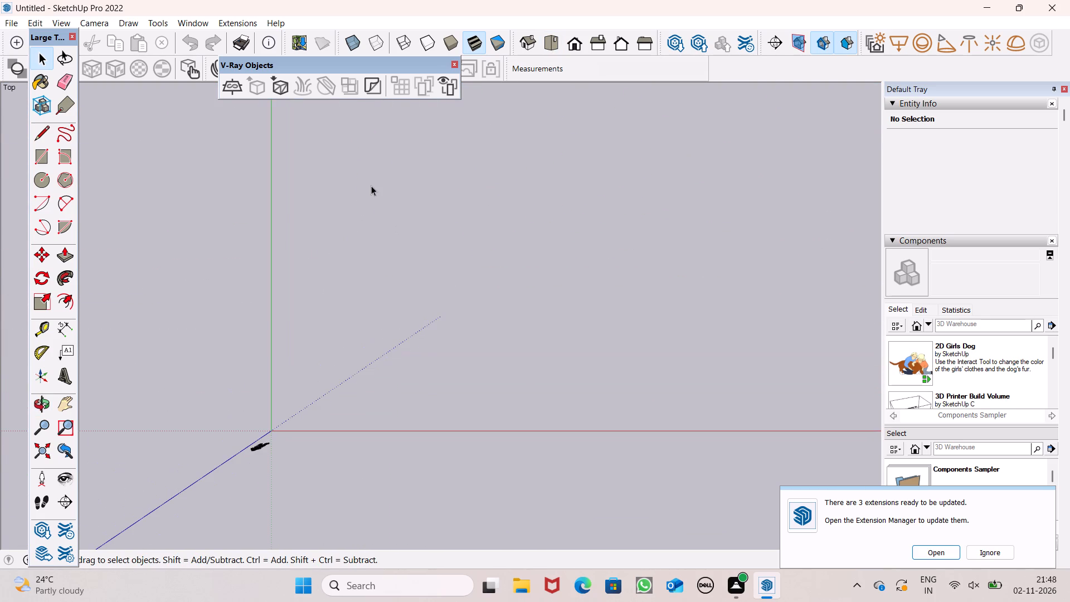
scroll(412, 162, "up", 2)
scroll(431, 187, "down", 5)
scroll(442, 161, "up", 3)
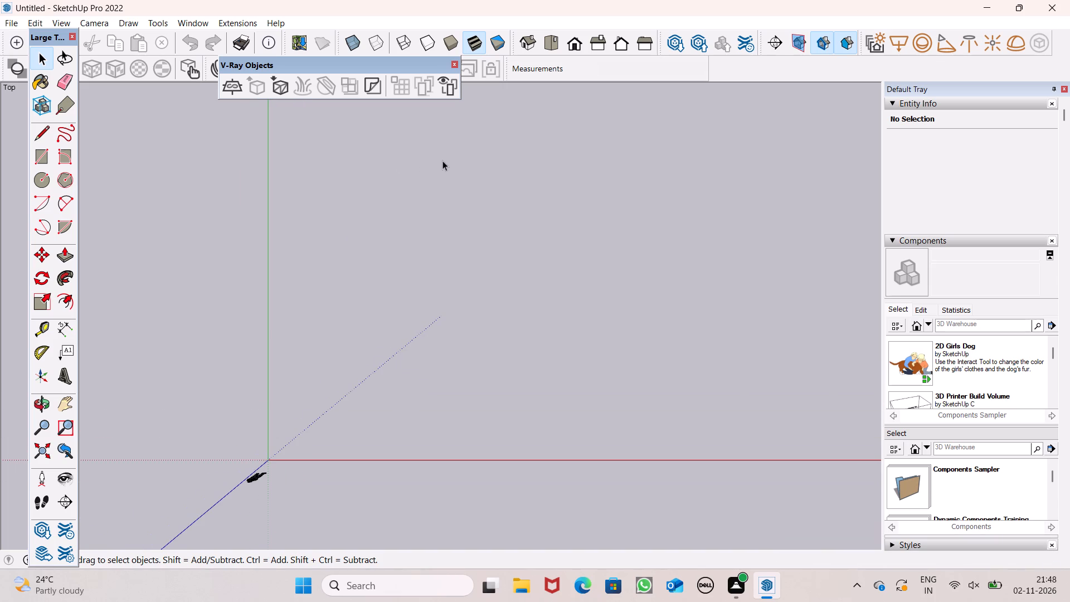
left_click(35, 161)
scroll(437, 201, "down", 2)
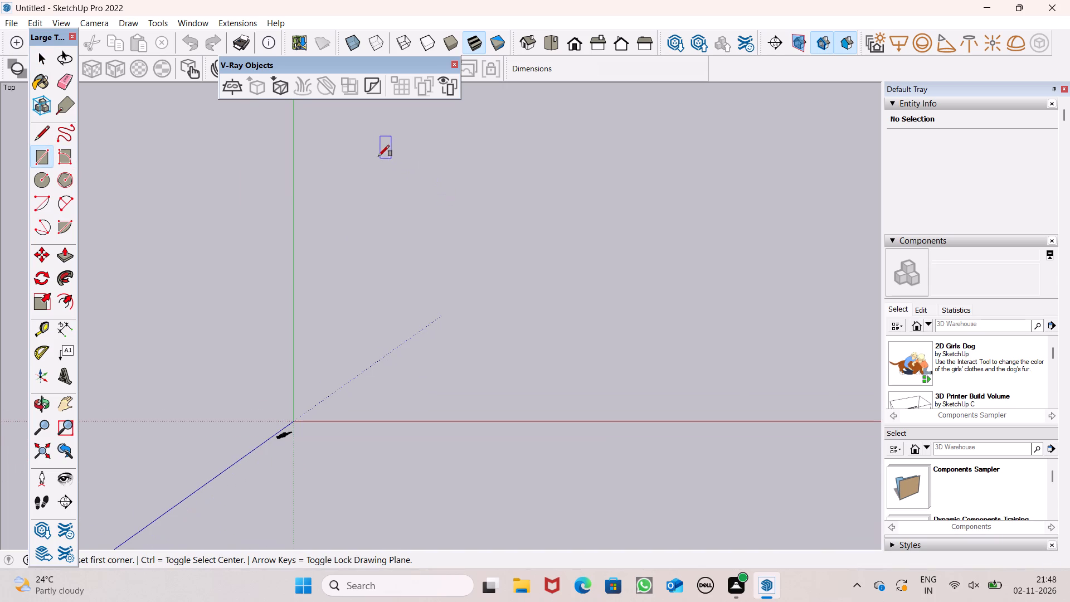
left_click(378, 154)
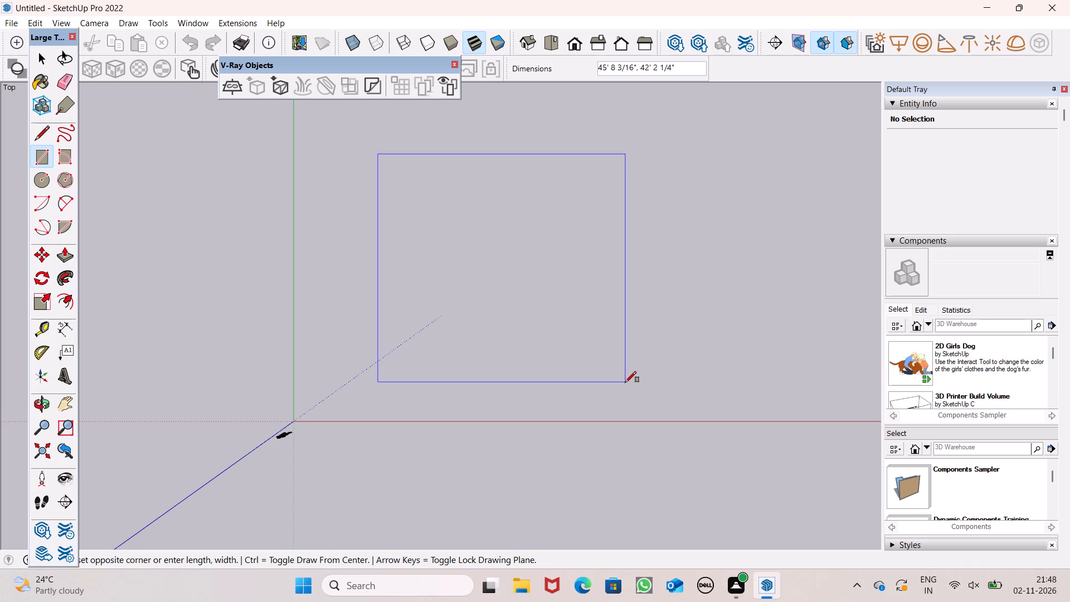
key("4")
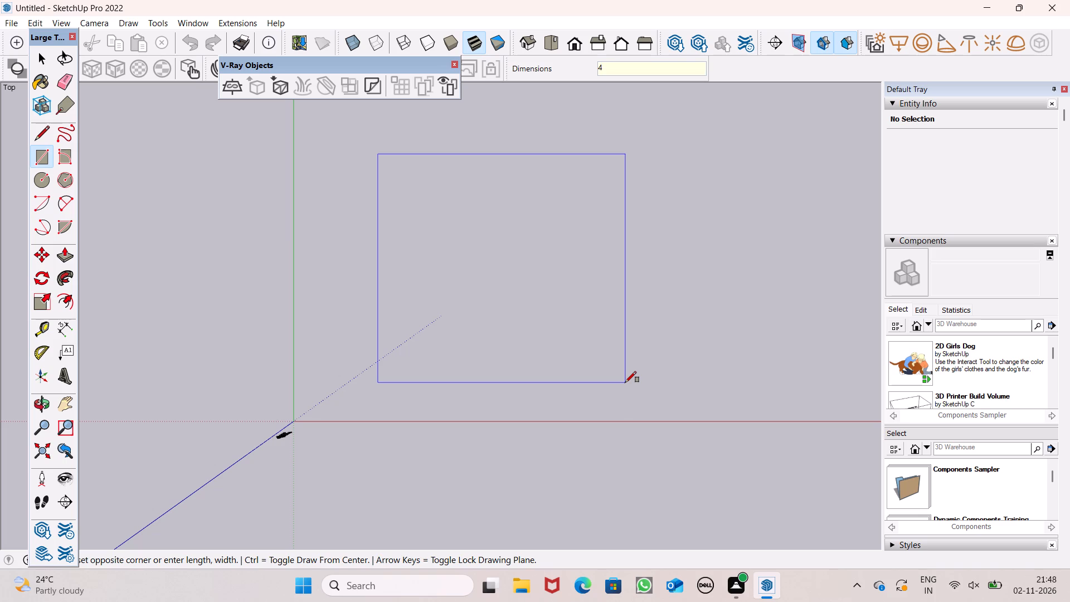
key("0")
type("',45'")
key("Return")
key("space")
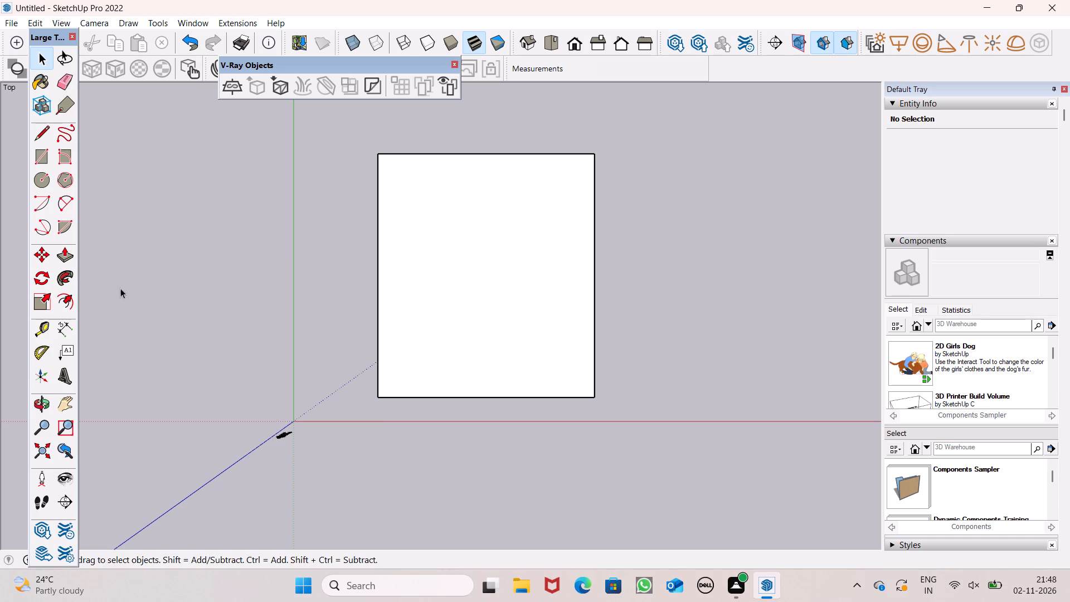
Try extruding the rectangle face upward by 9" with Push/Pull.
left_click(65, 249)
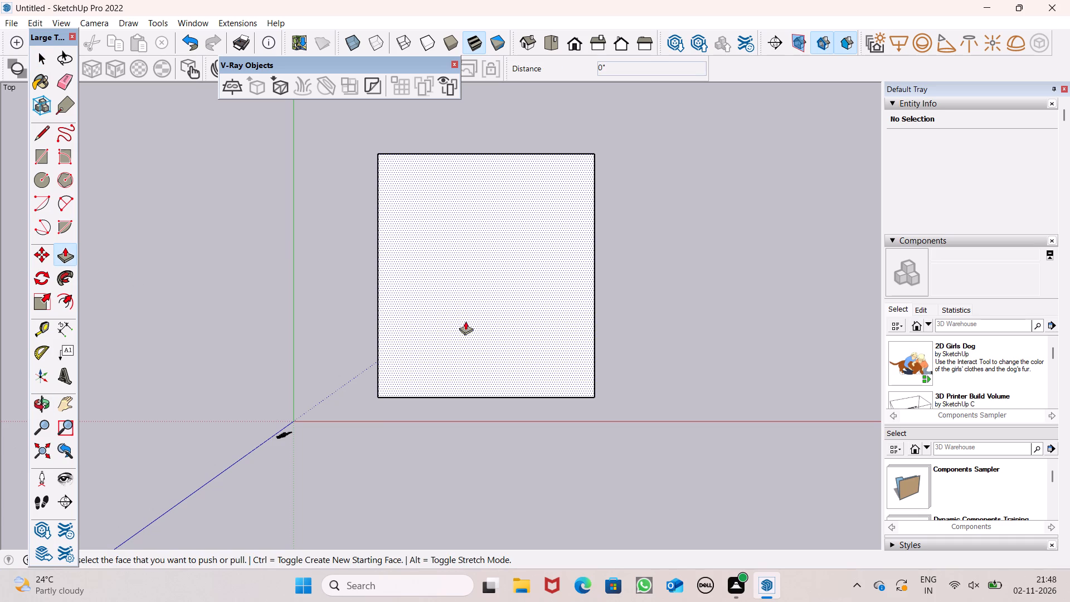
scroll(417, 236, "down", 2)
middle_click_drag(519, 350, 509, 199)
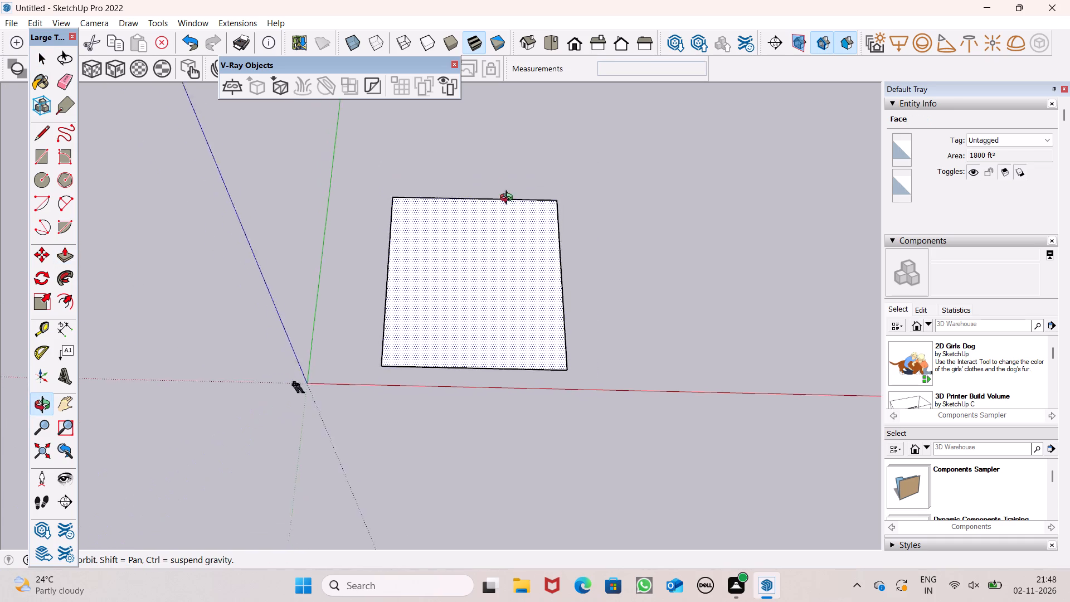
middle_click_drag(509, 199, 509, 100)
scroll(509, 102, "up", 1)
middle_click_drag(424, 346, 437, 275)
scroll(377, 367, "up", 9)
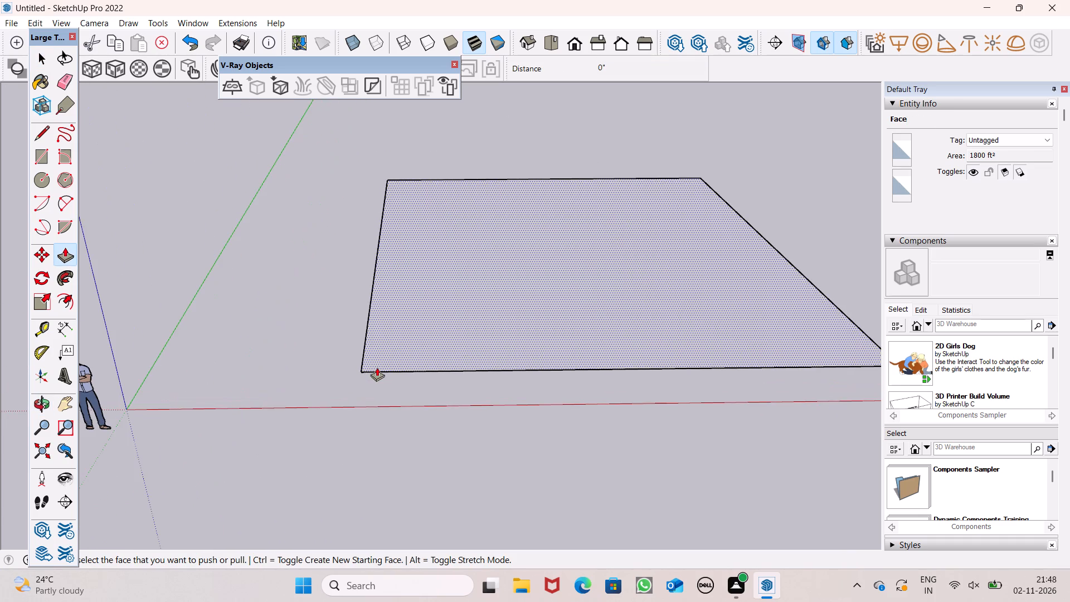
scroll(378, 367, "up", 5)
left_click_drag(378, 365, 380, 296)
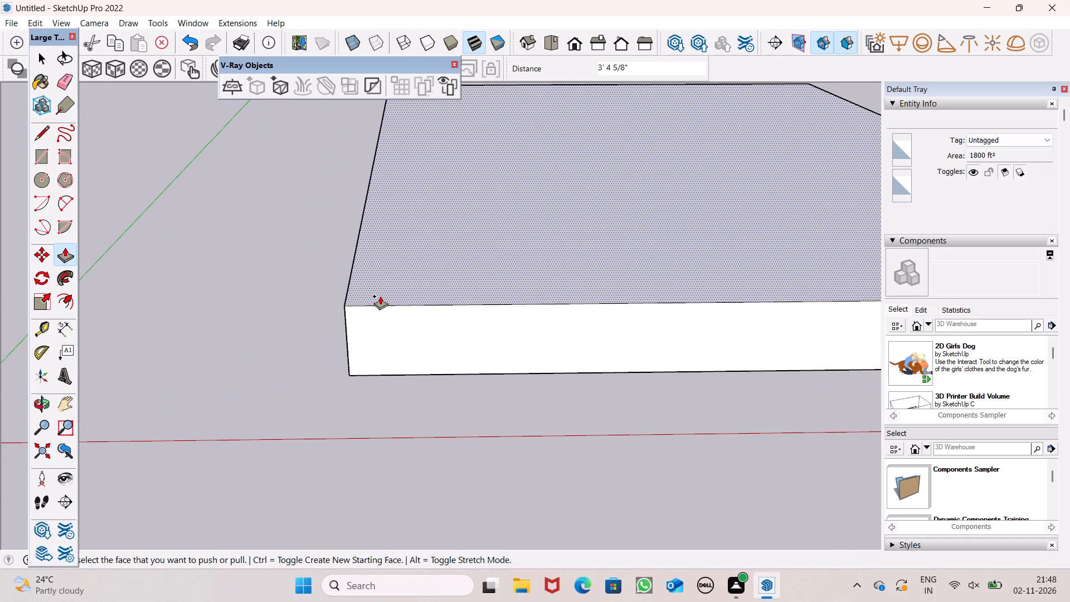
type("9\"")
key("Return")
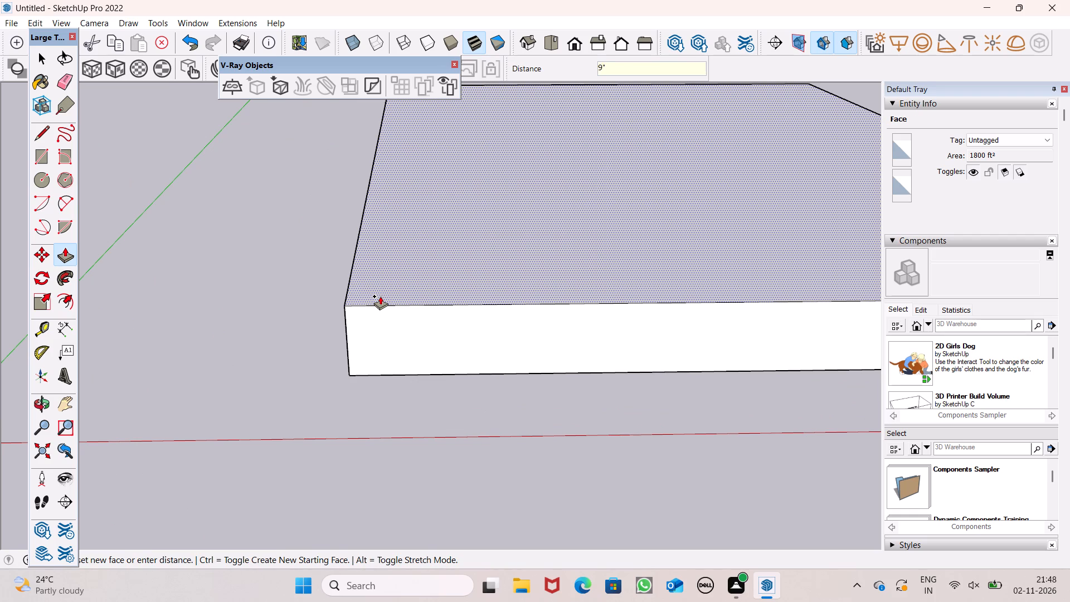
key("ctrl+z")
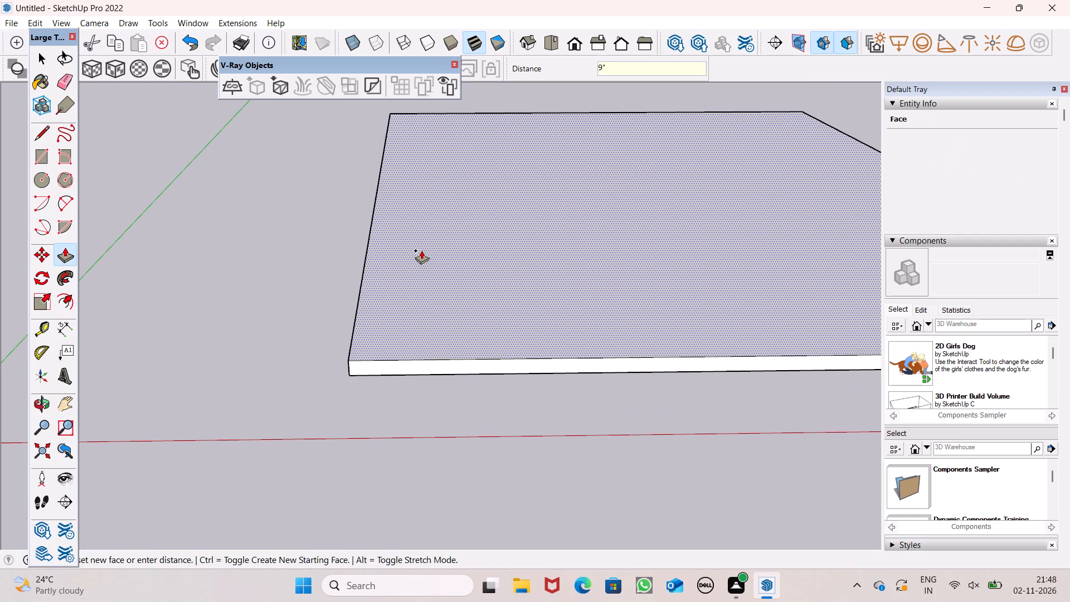
Push/Pull the rectangle face upward by 6" to form the base slab.
left_click_drag(437, 344, 417, 258)
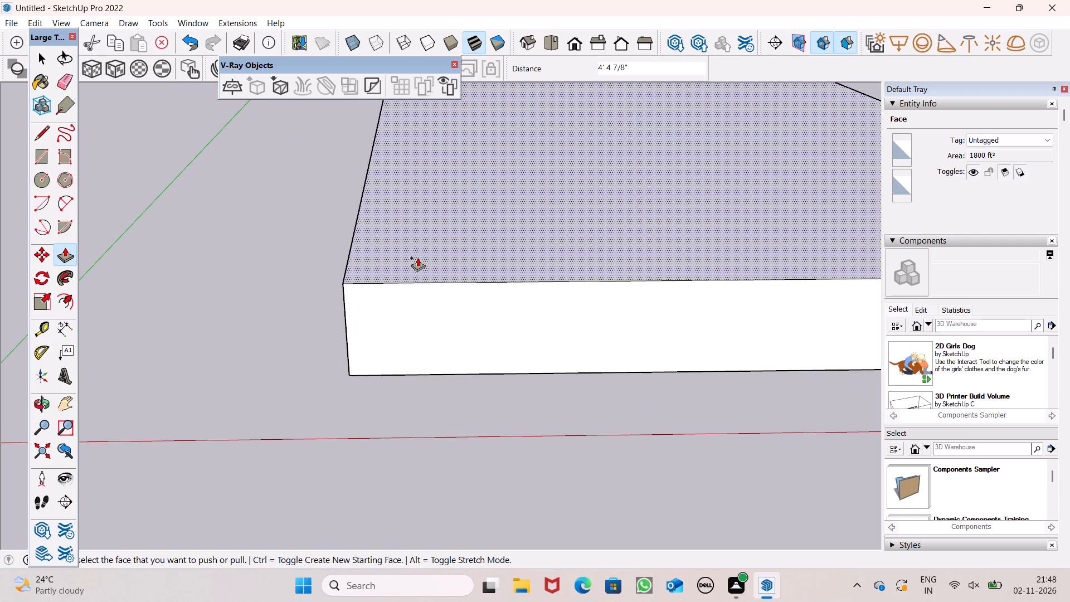
type("6\"")
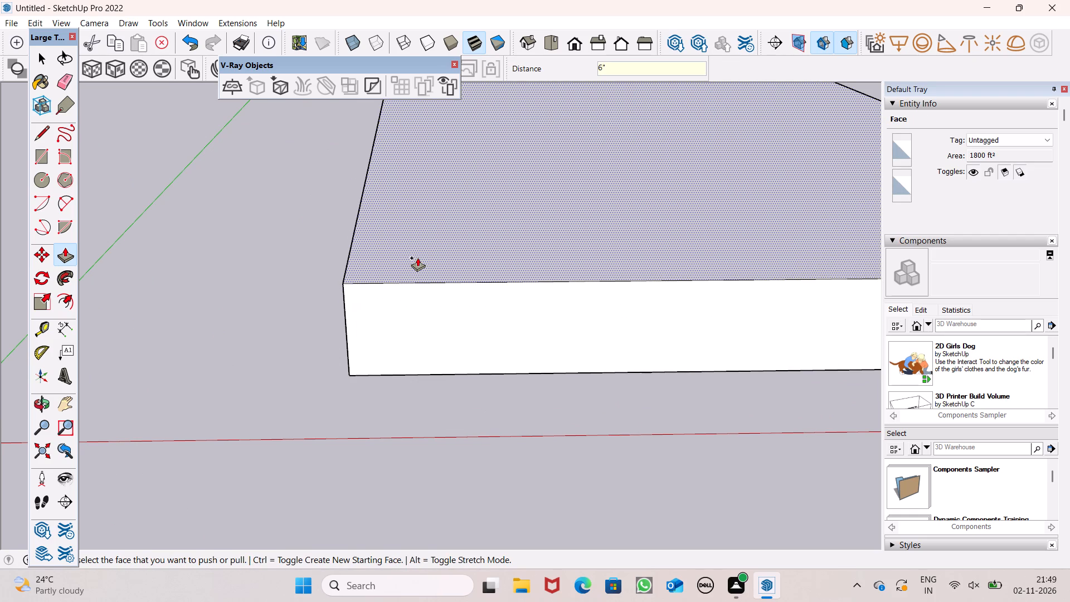
key("Return")
scroll(410, 343, "down", 4)
key("space")
scroll(403, 339, "down", 5)
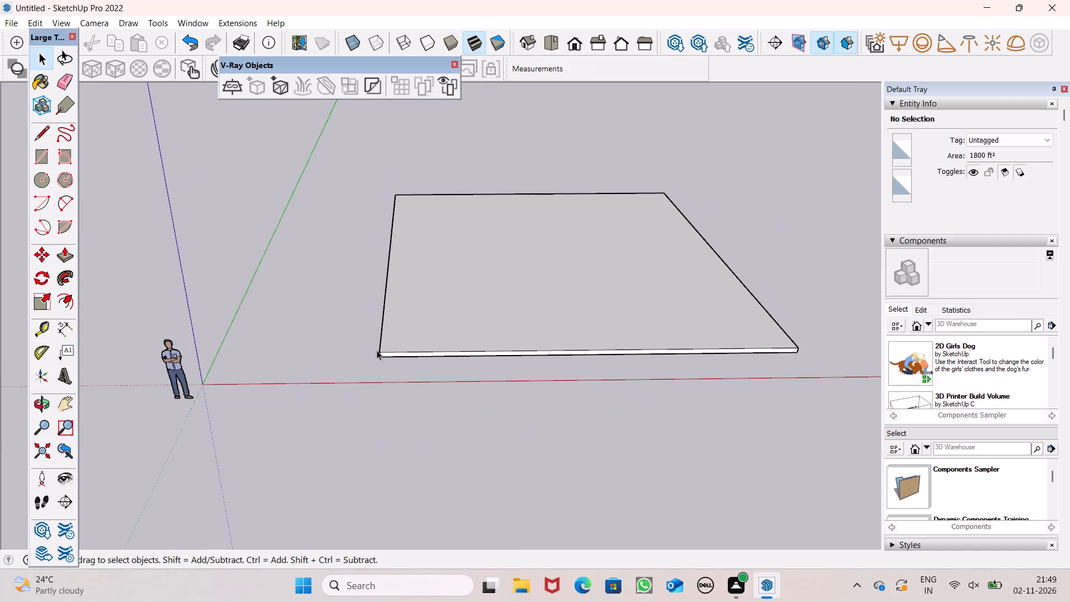
Offset the outline of the slab's top face inward by 9" to mark the outer wall thickness.
middle_click_drag(432, 371, 410, 541)
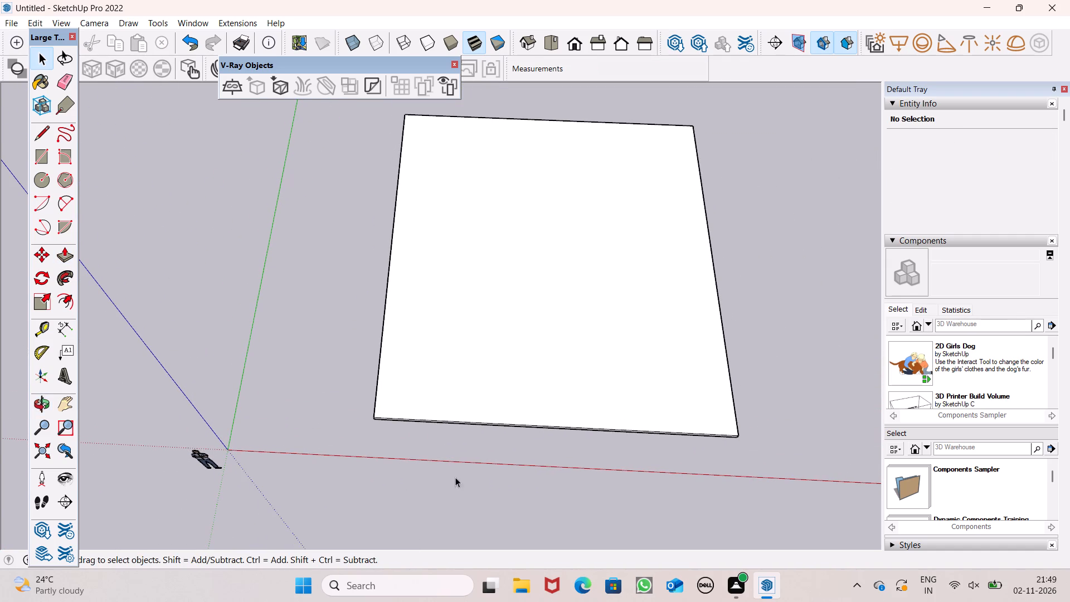
middle_click_drag(455, 477, 500, 491)
scroll(500, 470, "up", 1)
middle_click_drag(690, 496, 663, 519)
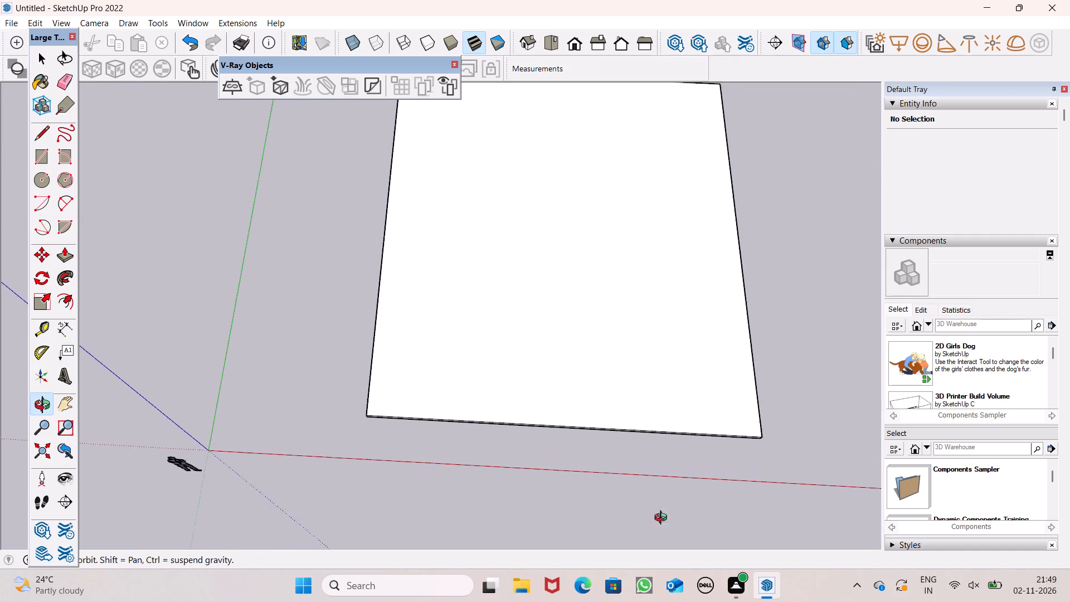
middle_click_drag(663, 519, 655, 531)
scroll(607, 455, "down", 3)
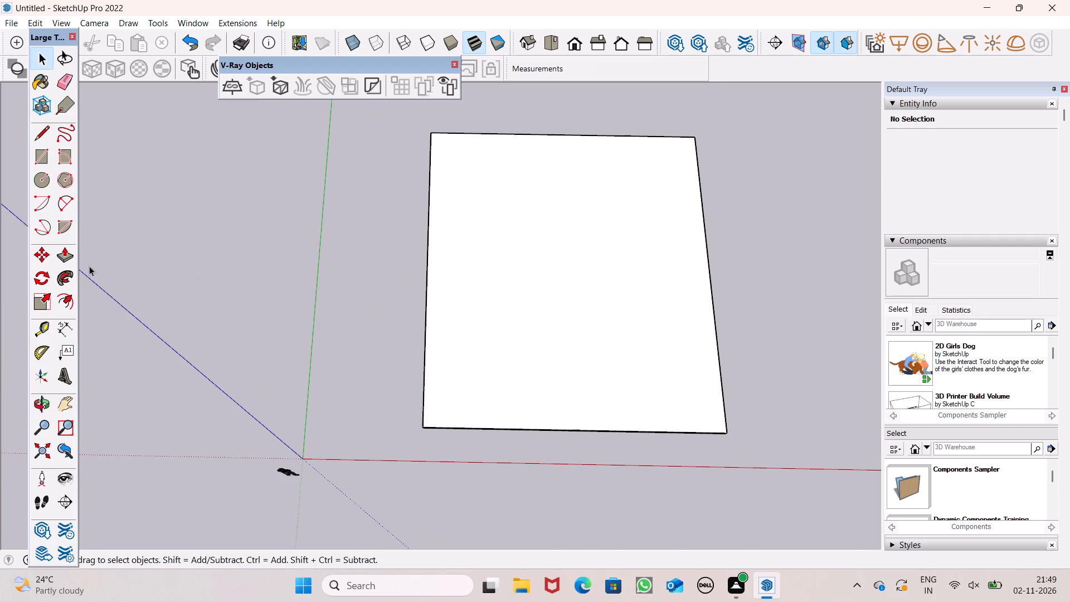
left_click(55, 292)
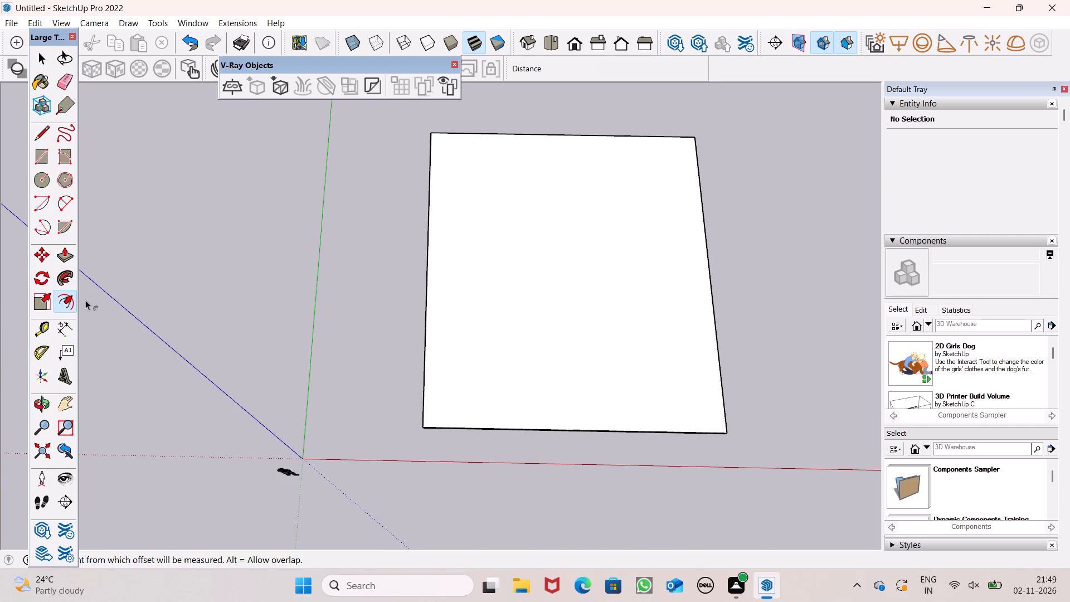
left_click(508, 171)
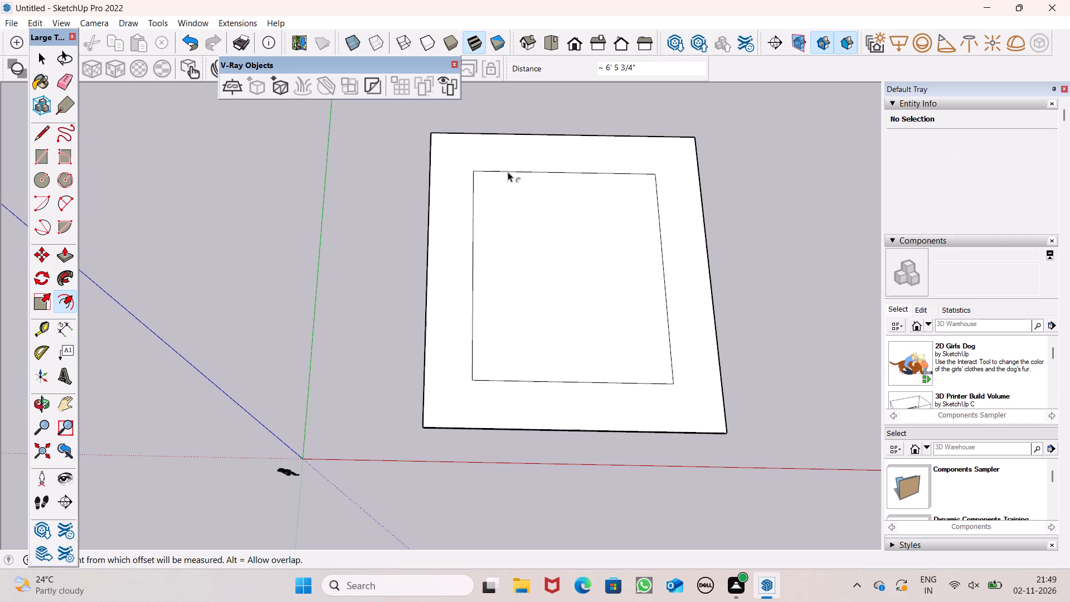
type("9\"")
key("Return")
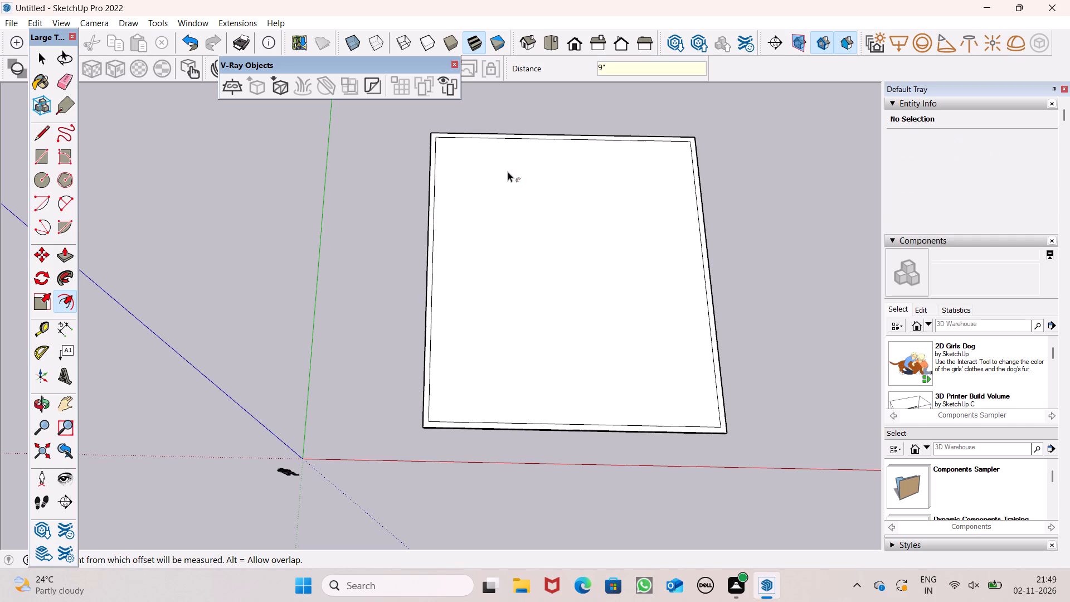
key("space")
key("space")
left_click(384, 224)
Place a Tape Measure guide about 16' 9" inside the left inner wall line, parallel to it.
scroll(384, 229, "down", 3)
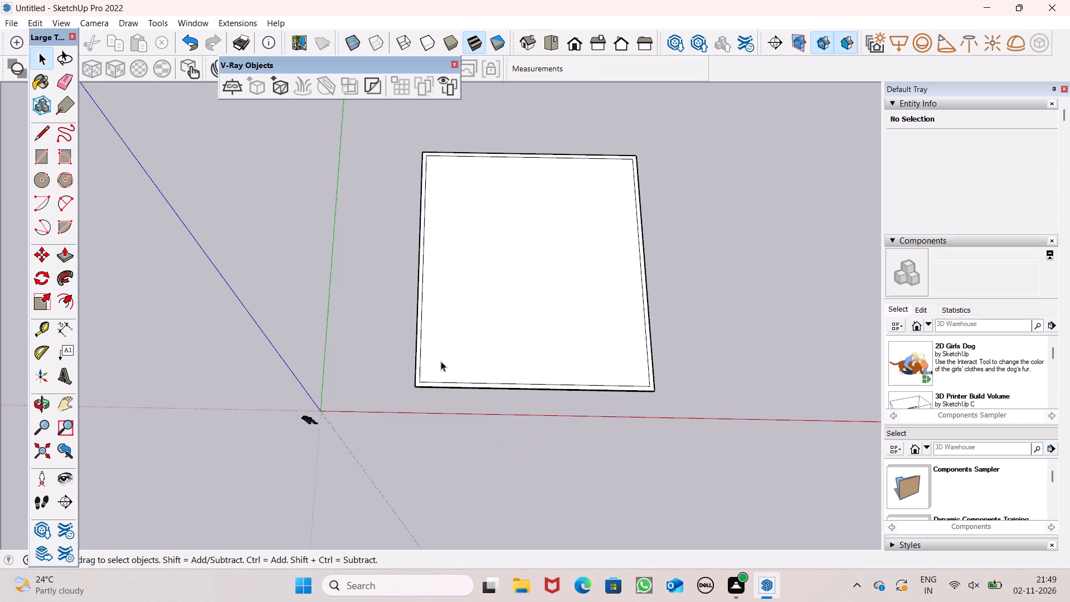
middle_click_drag(451, 367, 450, 317)
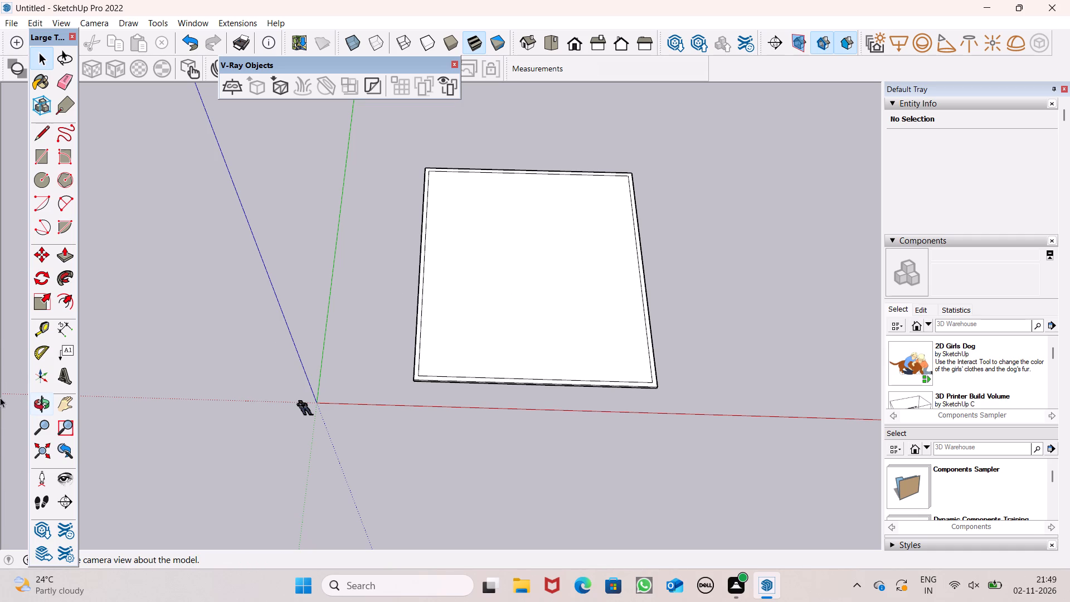
left_click(40, 332)
scroll(566, 317, "up", 2)
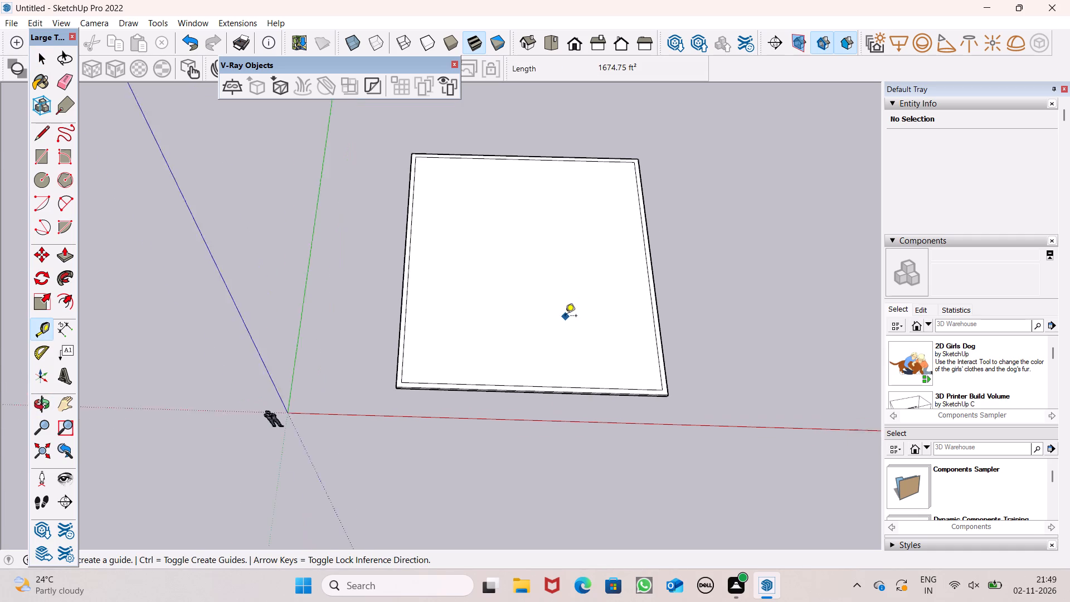
scroll(565, 317, "up", 1)
scroll(495, 412, "down", 1)
left_click(376, 361)
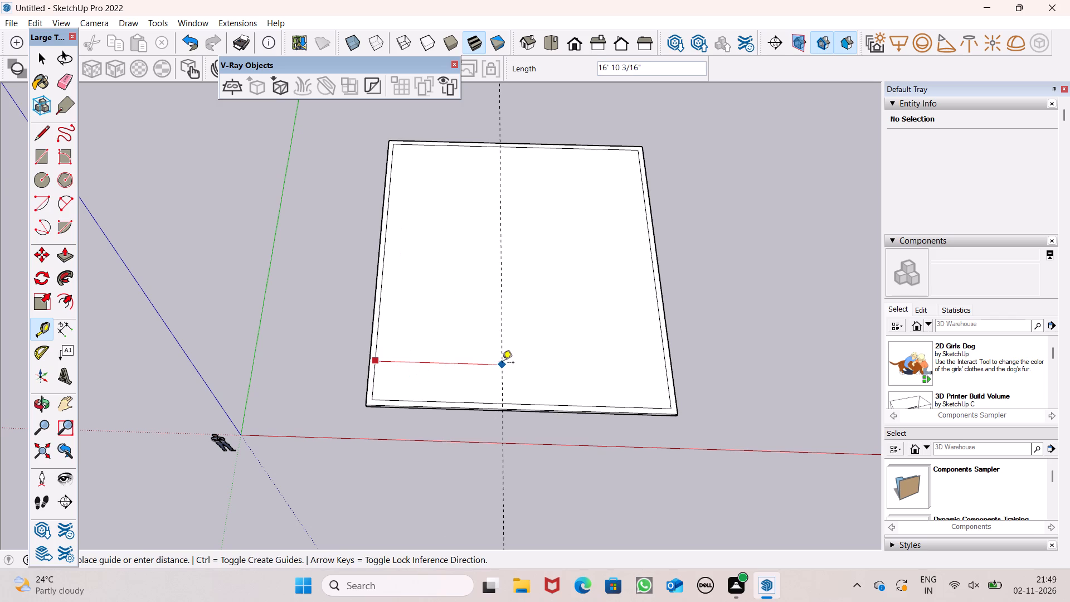
scroll(502, 363, "up", 1)
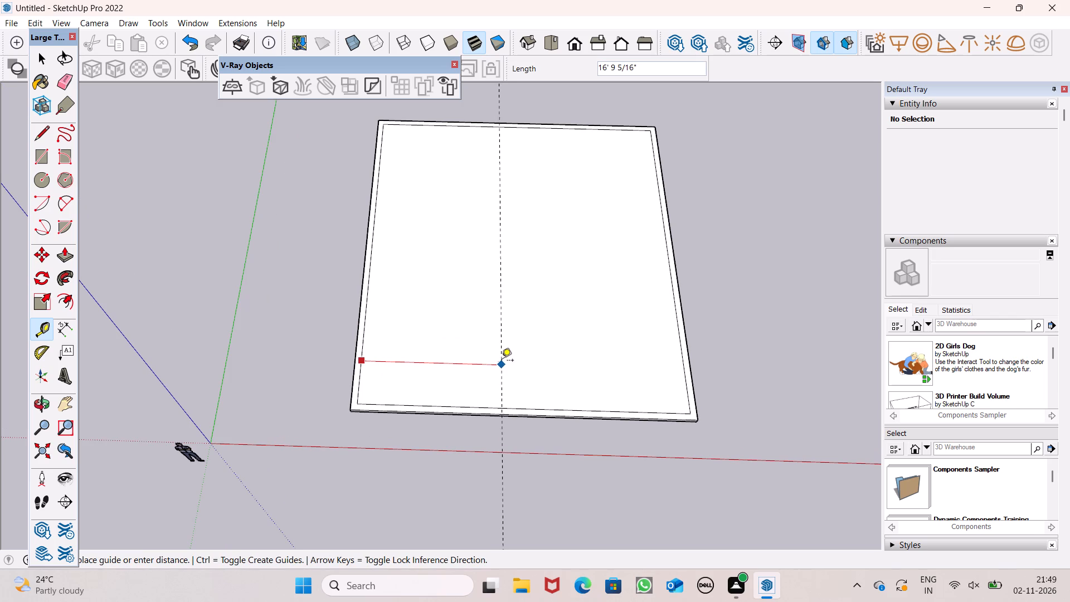
left_click(502, 361)
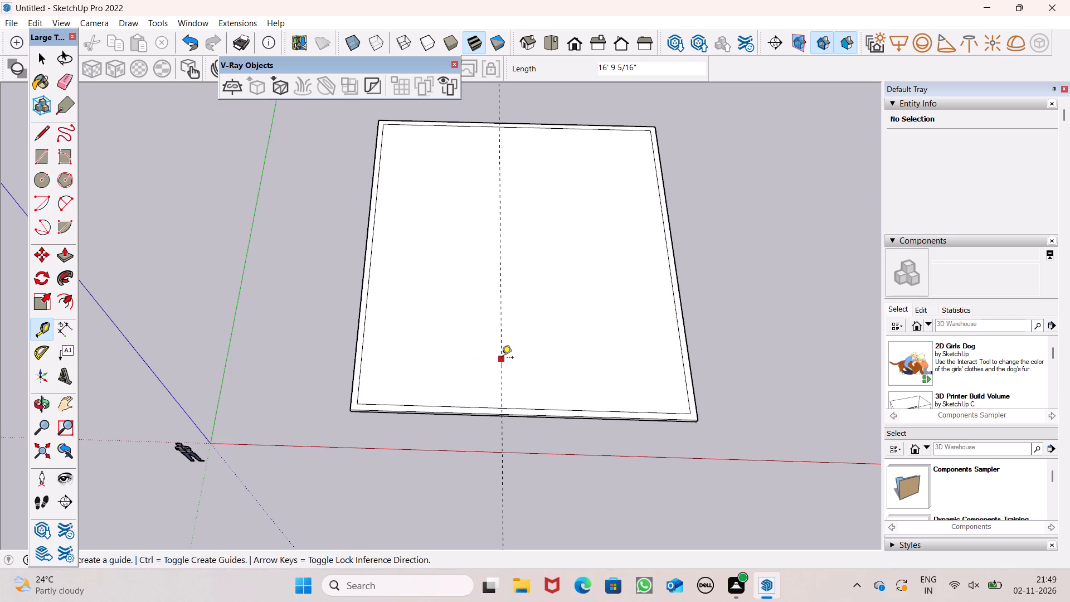
Add a second parallel guide 6" to the right of the first one to mark a partition wall's thickness.
left_click(502, 358)
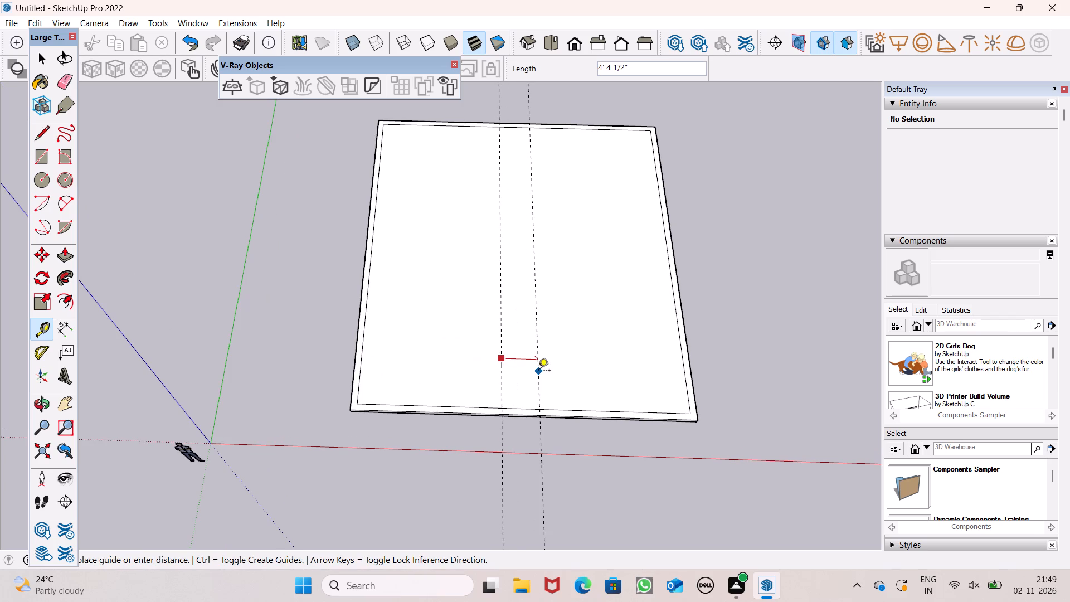
type("6\"")
key("Return")
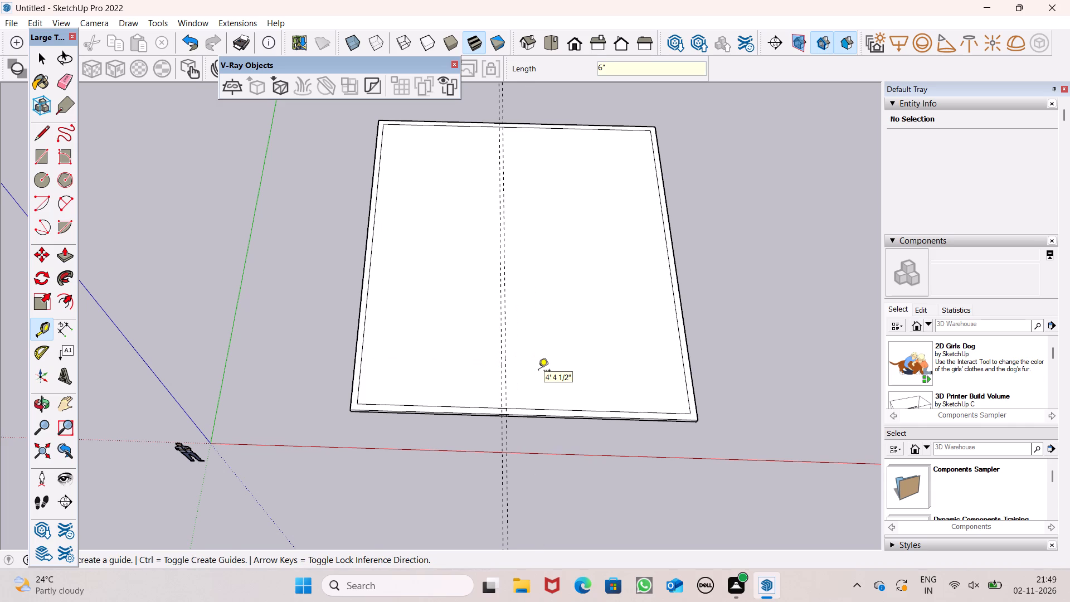
Place a Tape Measure guide about 7' 9" inside the front inner wall line, parallel to it.
left_click(538, 408)
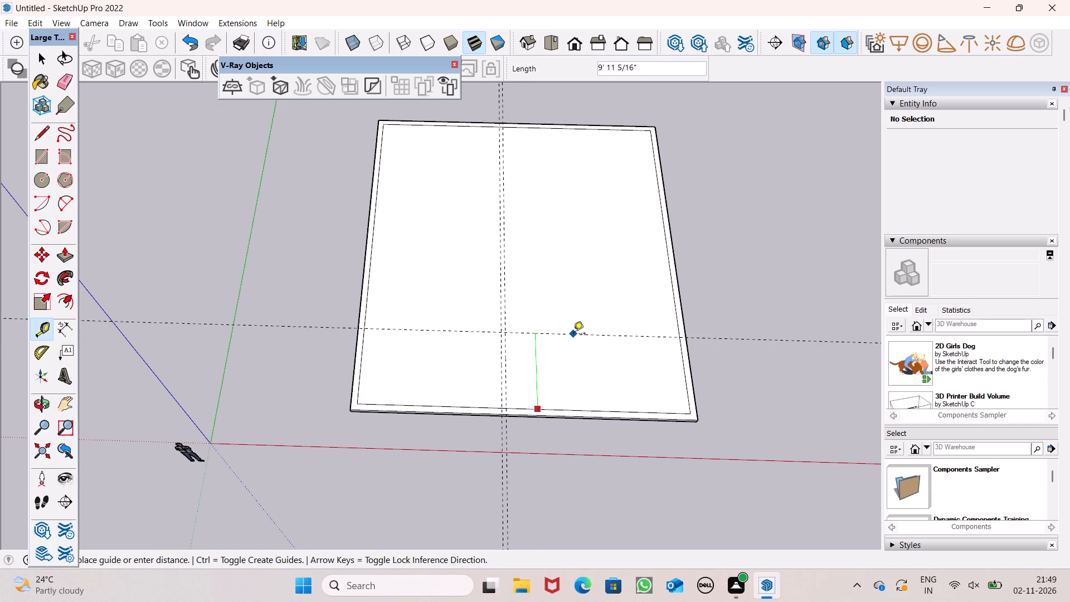
scroll(573, 334, "up", 3)
scroll(640, 377, "down", 4)
scroll(586, 370, "up", 1)
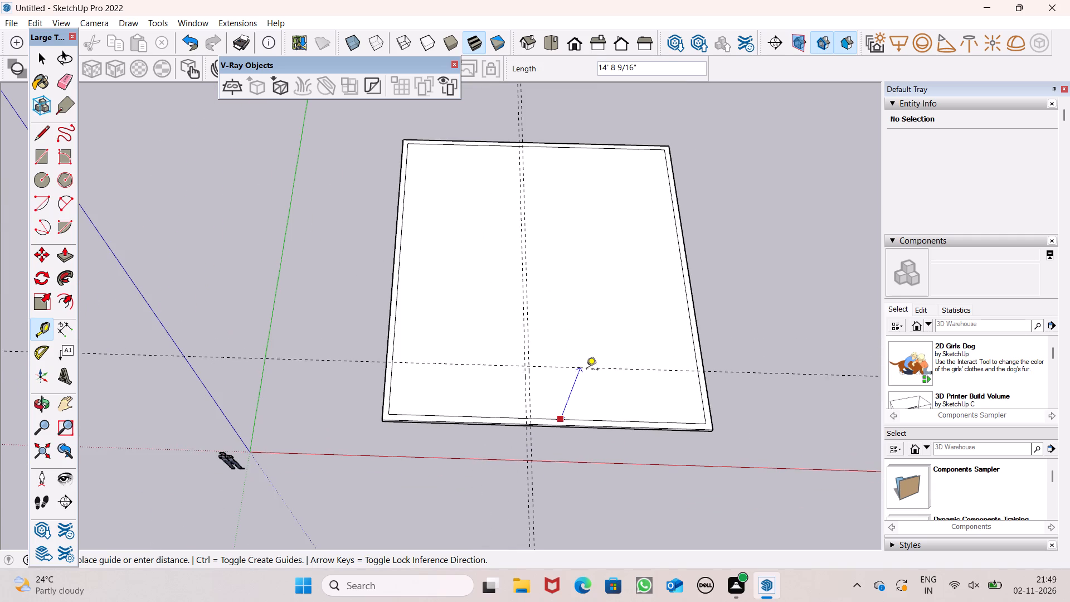
scroll(586, 370, "up", 3)
scroll(609, 369, "down", 2)
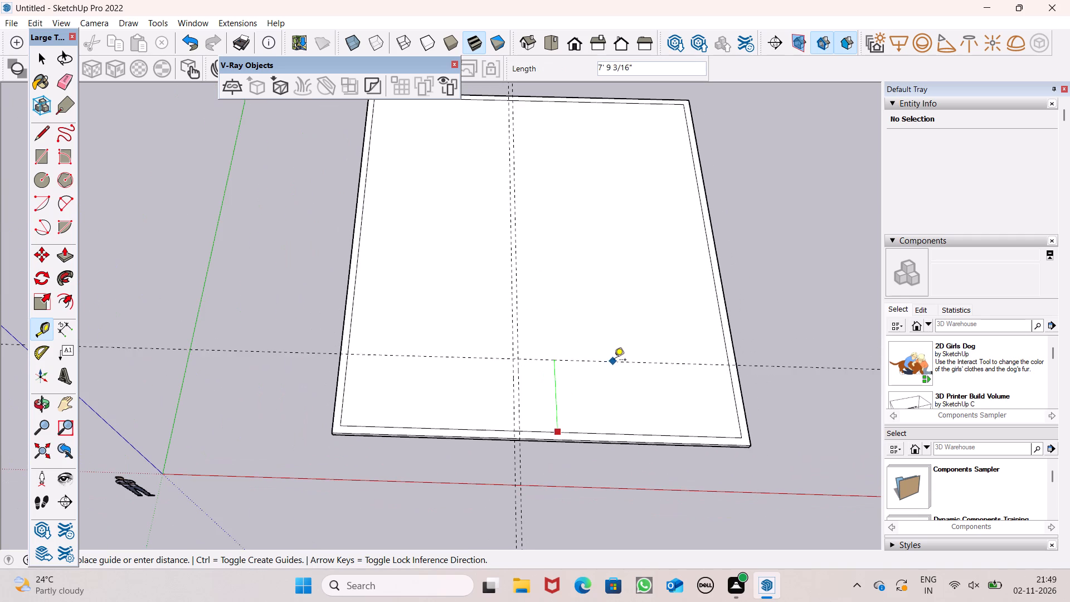
left_click(617, 357)
Add a second parallel guide 6" further inward from the crosswise guide to mark the cross partition's thickness.
left_click(607, 360)
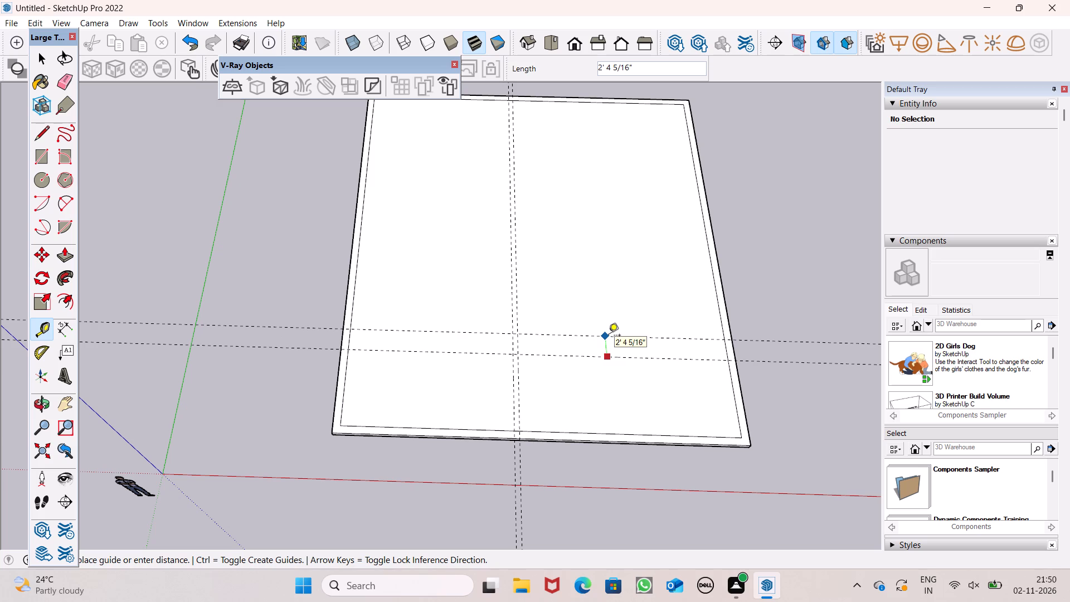
key("6")
key("shift+quotedbl")
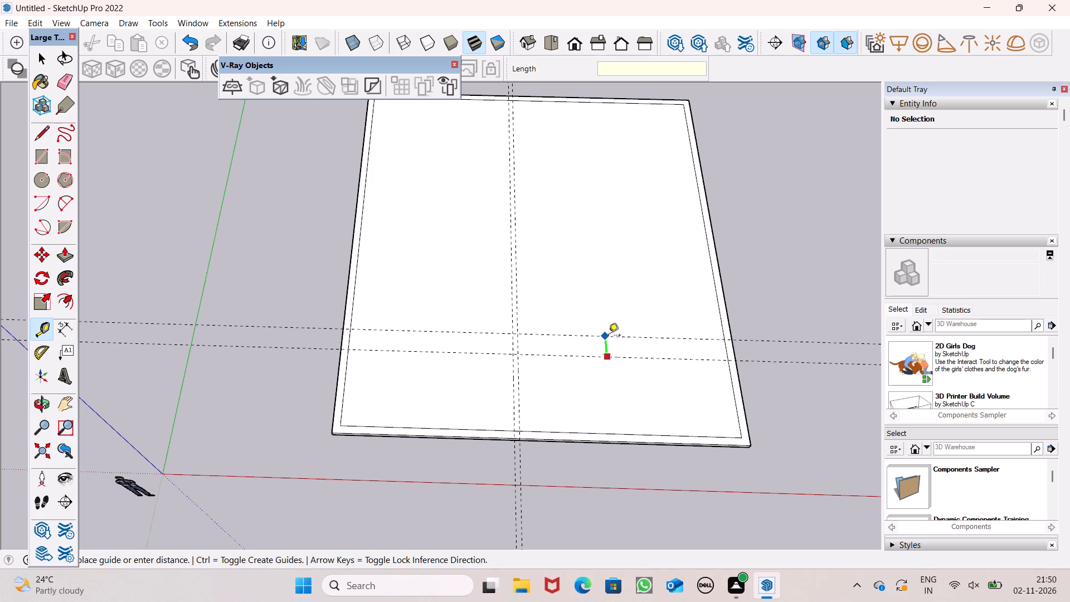
key("Return")
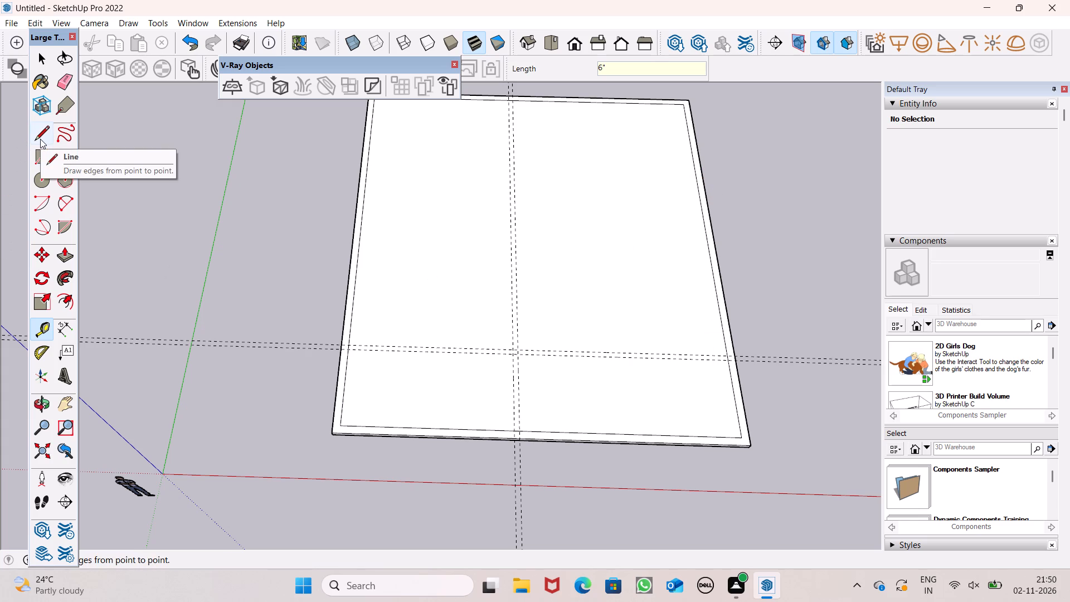
Draw a 6" by 38' 6" rectangle between the two crosswise guides, spanning from the left to the right inner wall line.
left_click(47, 157)
scroll(377, 372, "up", 2)
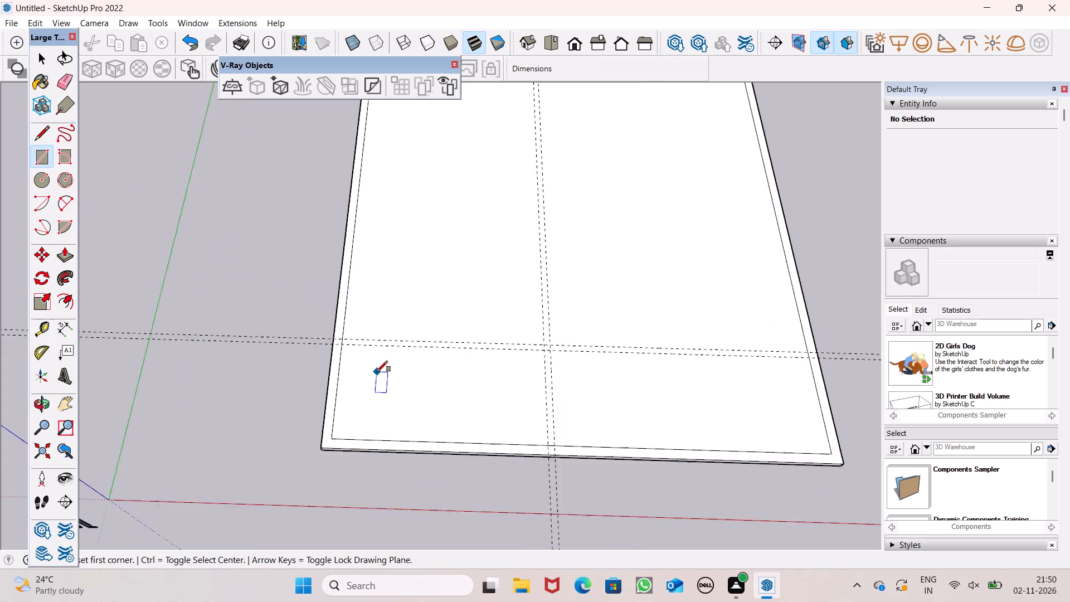
scroll(377, 372, "up", 3)
left_click(334, 329)
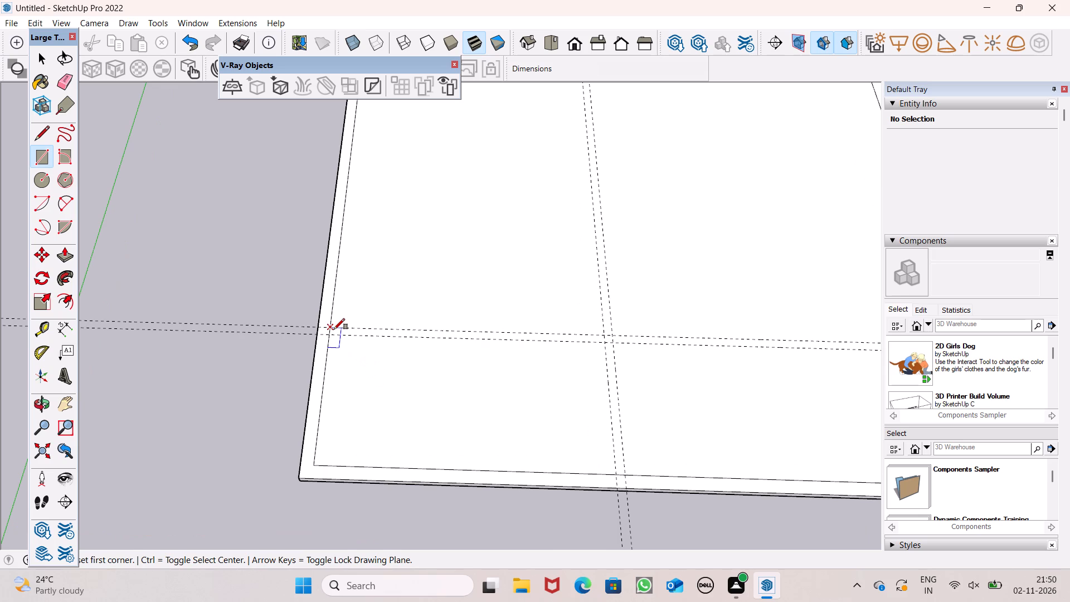
scroll(334, 329, "down", 7)
scroll(573, 347, "up", 6)
scroll(683, 339, "up", 3)
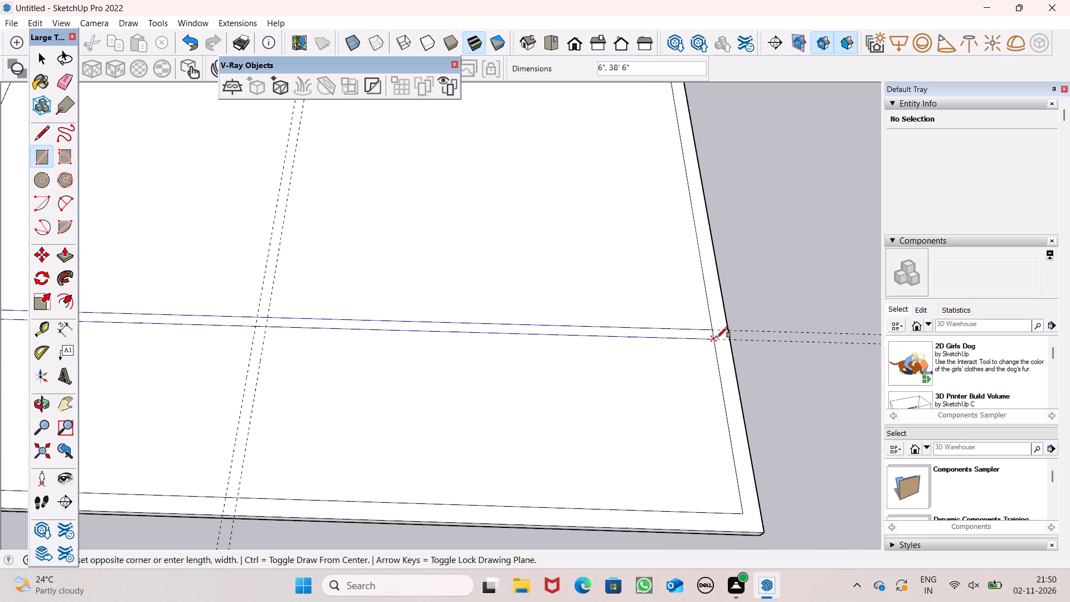
left_click(718, 342)
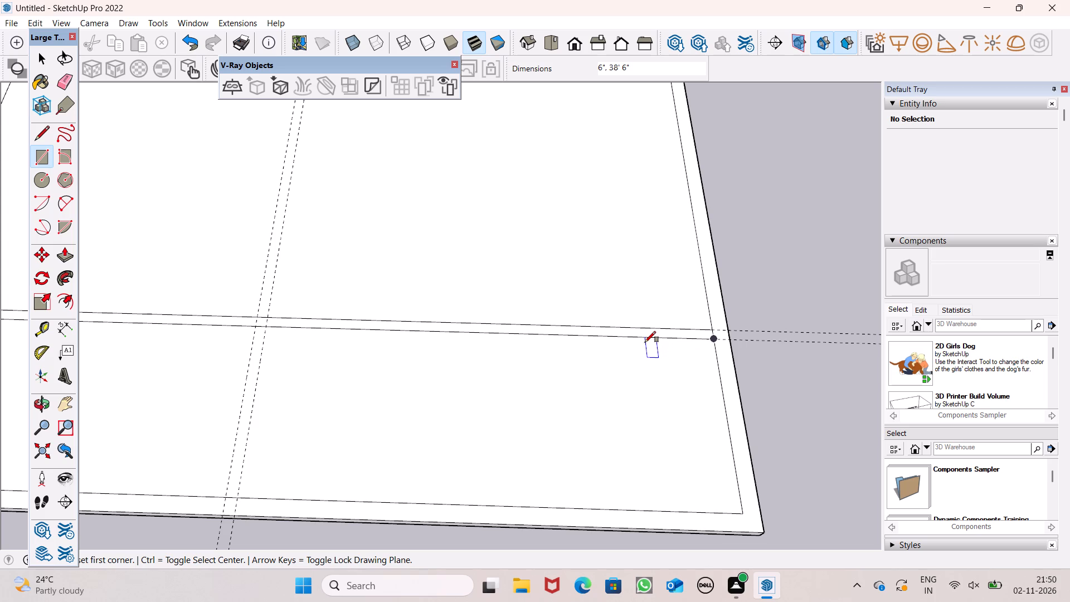
Draw a 6" by 35' 3 3/8" rectangle between the two lengthwise guides, from the back inner wall line to the cross partition.
scroll(639, 261, "down", 2)
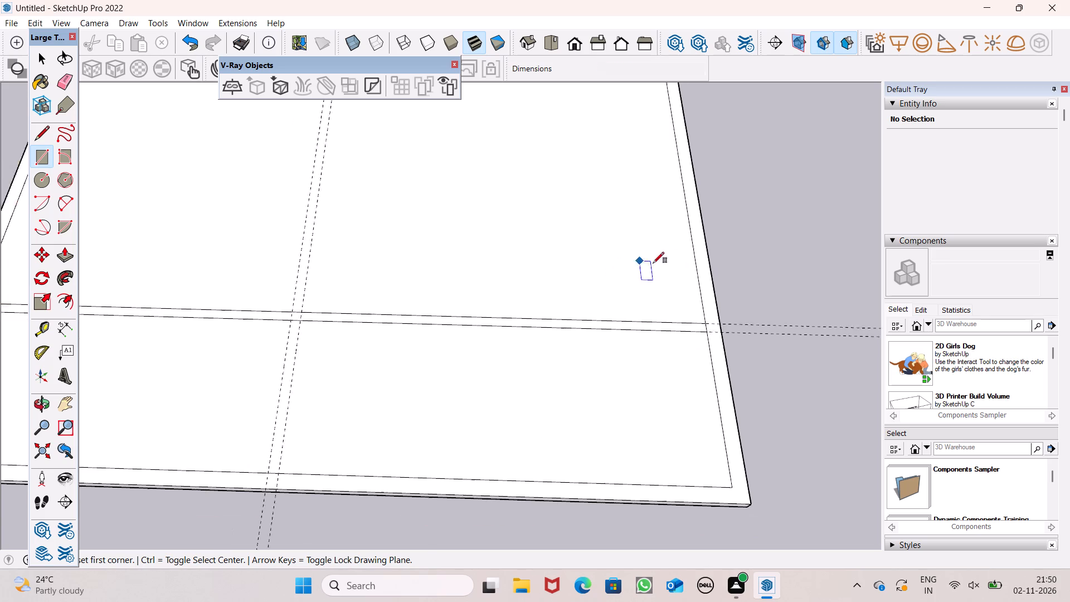
scroll(653, 263, "down", 4)
scroll(783, 244, "down", 5)
scroll(534, 250, "up", 2)
scroll(534, 250, "down", 1)
scroll(534, 250, "up", 1)
scroll(565, 383, "down", 6)
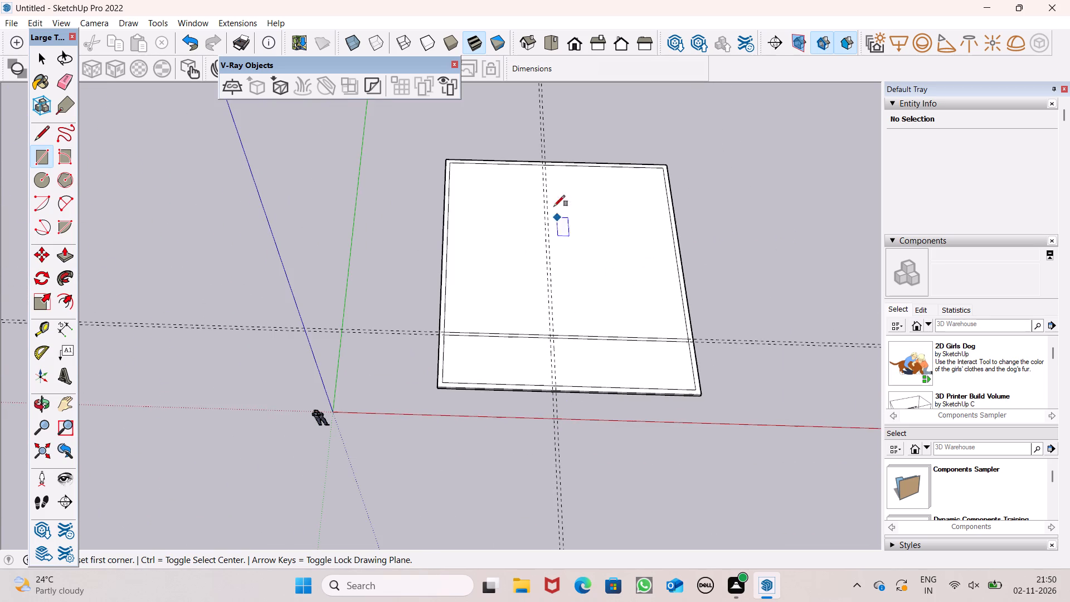
scroll(553, 196, "up", 5)
scroll(530, 145, "up", 7)
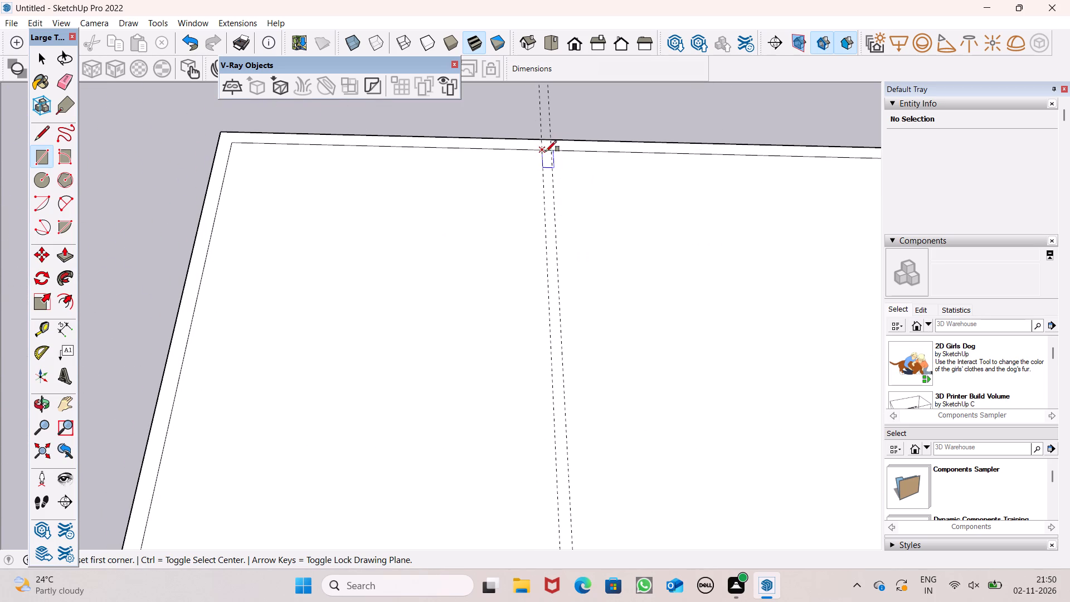
left_click(542, 148)
scroll(592, 191, "down", 7)
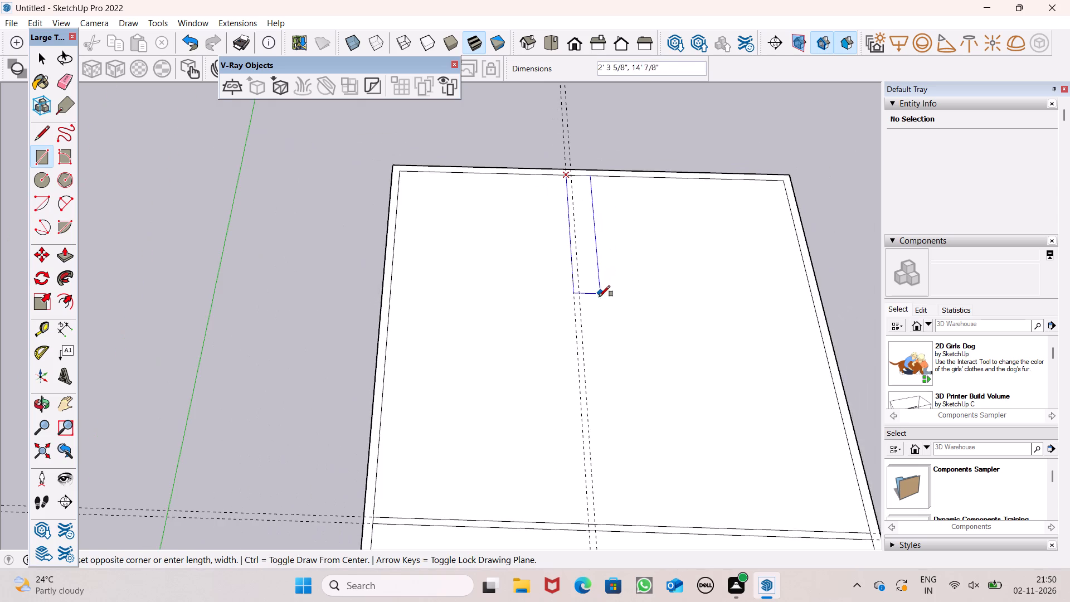
scroll(596, 314, "down", 5)
scroll(588, 446, "up", 3)
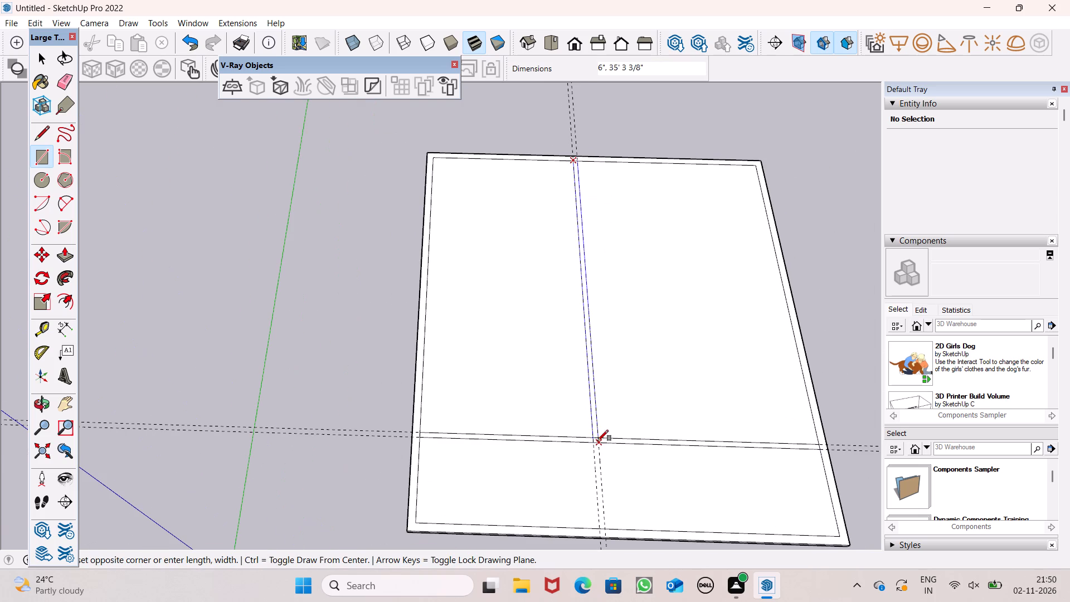
left_click(597, 440)
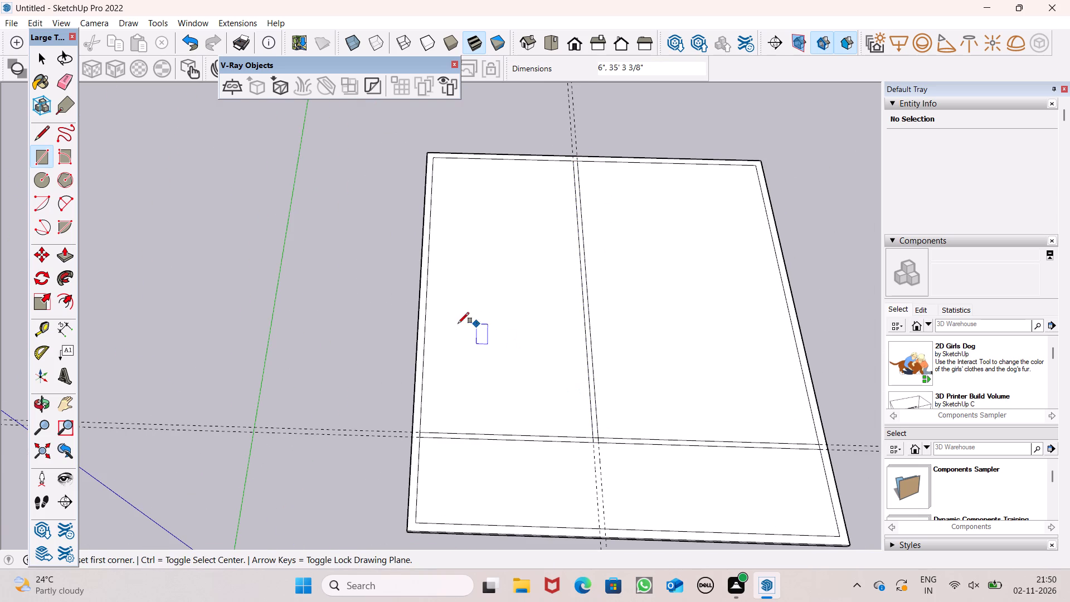
Erase the four guide lines used for the two partition outlines.
scroll(429, 351, "down", 2)
middle_click_drag(552, 436, 559, 387)
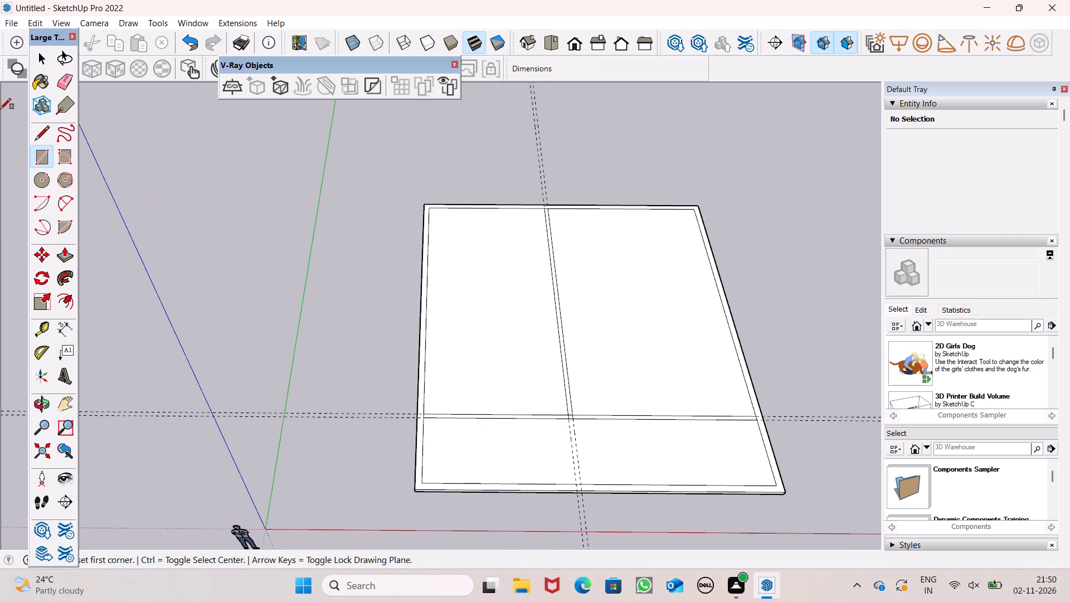
left_click(57, 84)
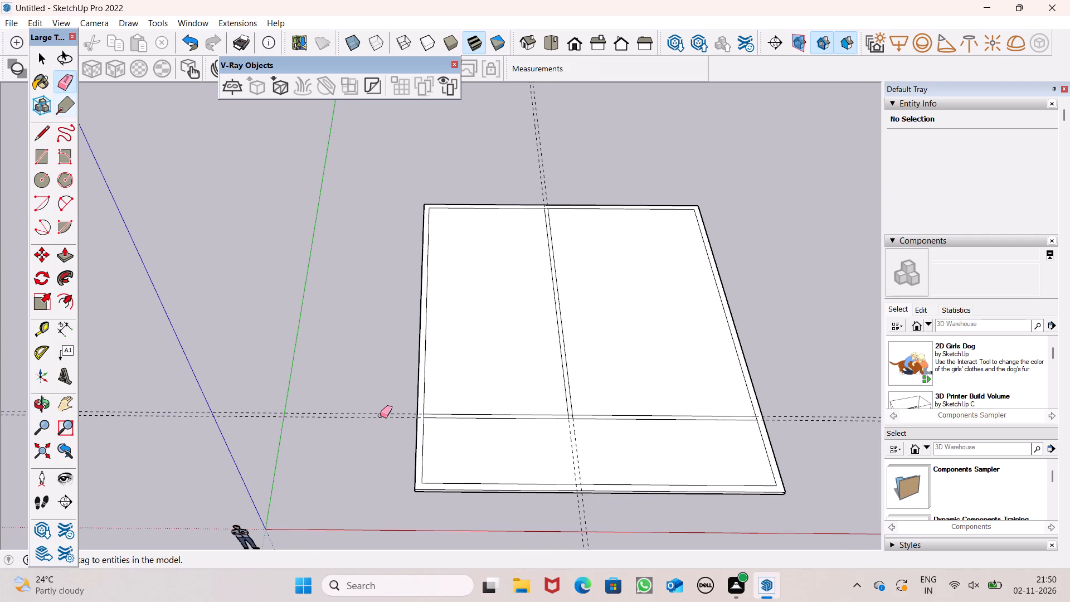
left_click_drag(374, 397, 374, 425)
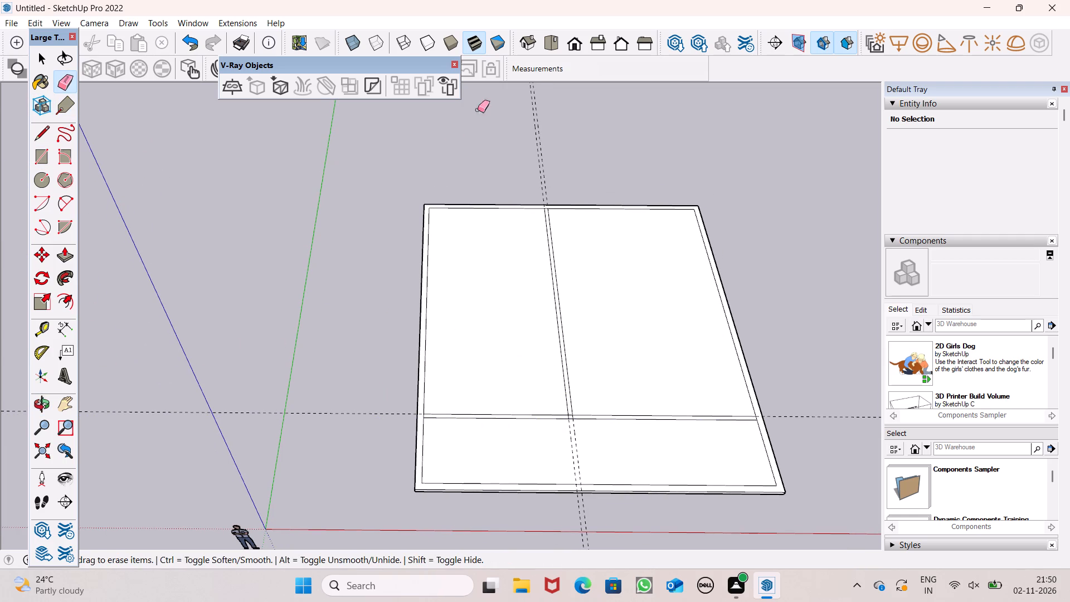
left_click_drag(569, 142, 531, 195)
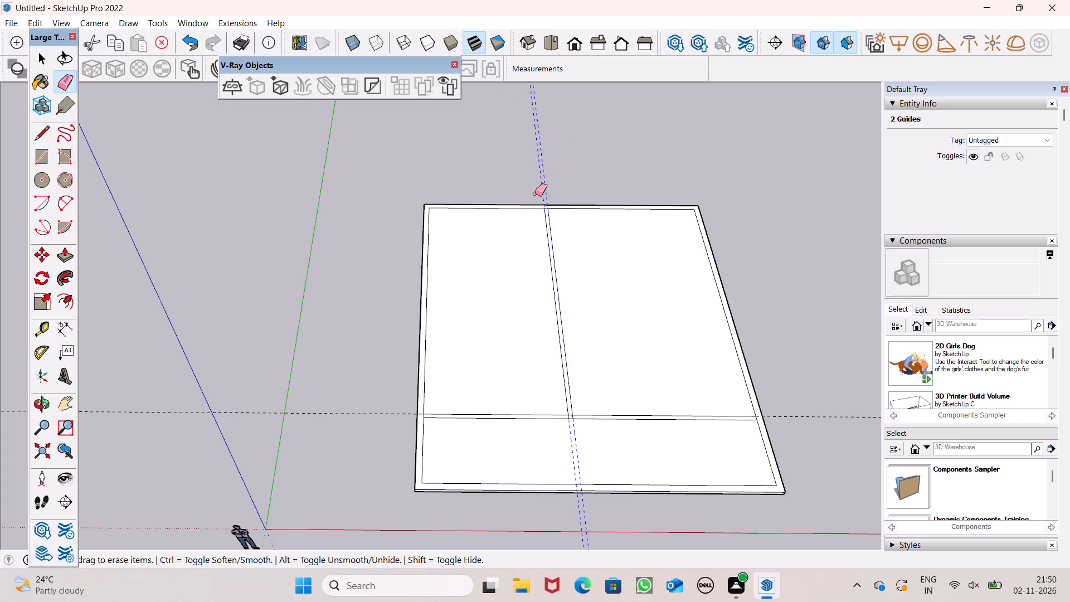
left_click_drag(380, 416, 381, 406)
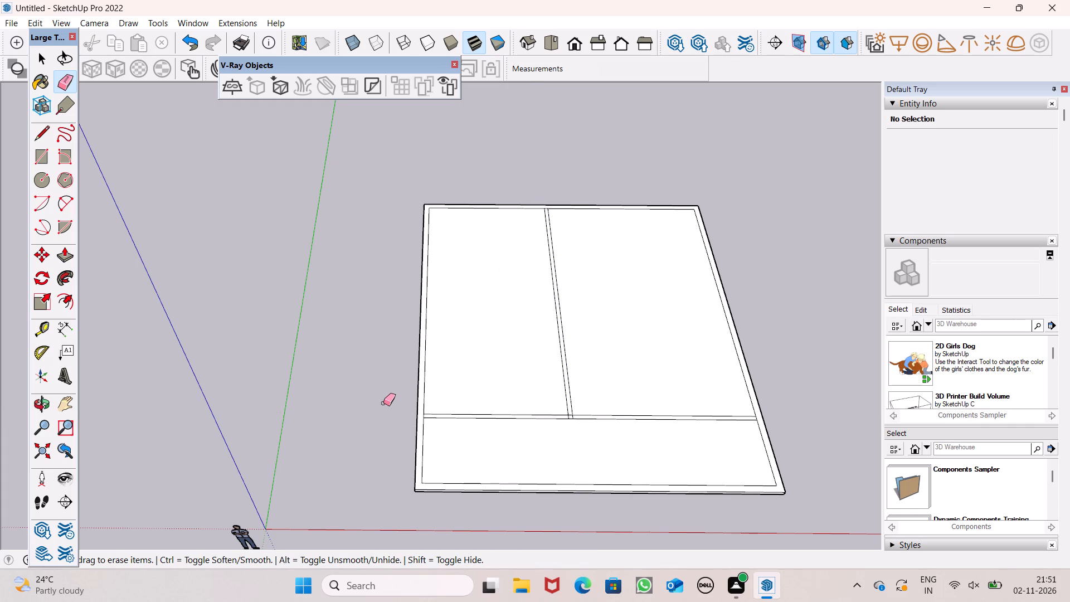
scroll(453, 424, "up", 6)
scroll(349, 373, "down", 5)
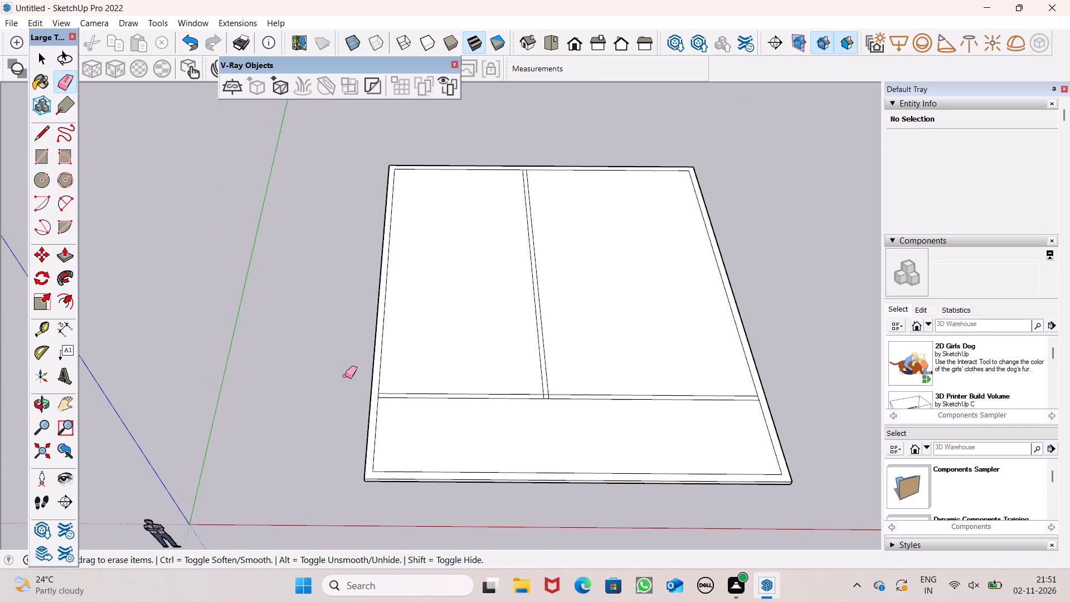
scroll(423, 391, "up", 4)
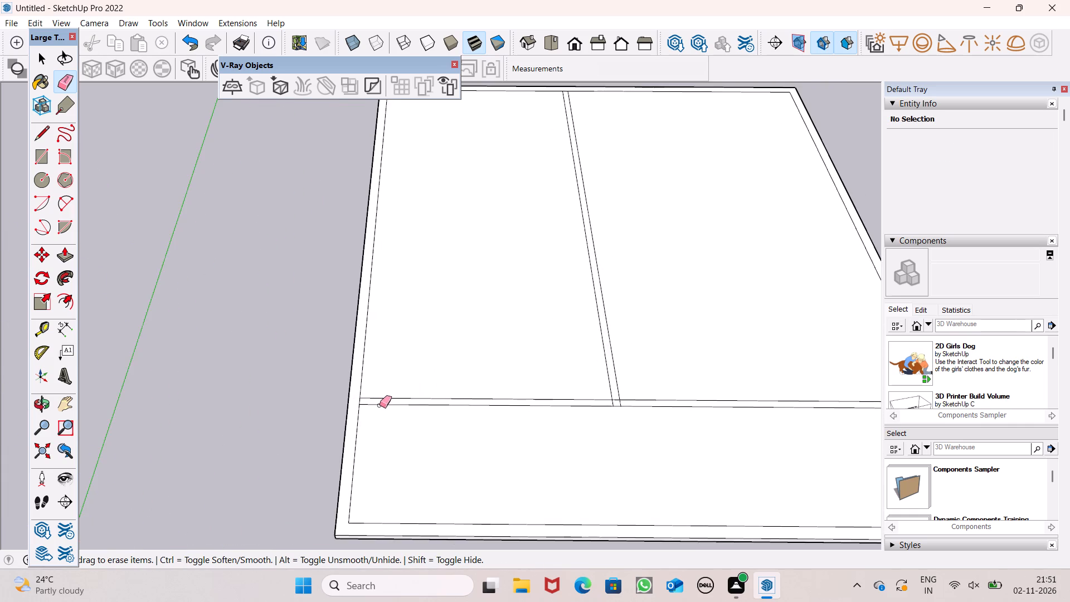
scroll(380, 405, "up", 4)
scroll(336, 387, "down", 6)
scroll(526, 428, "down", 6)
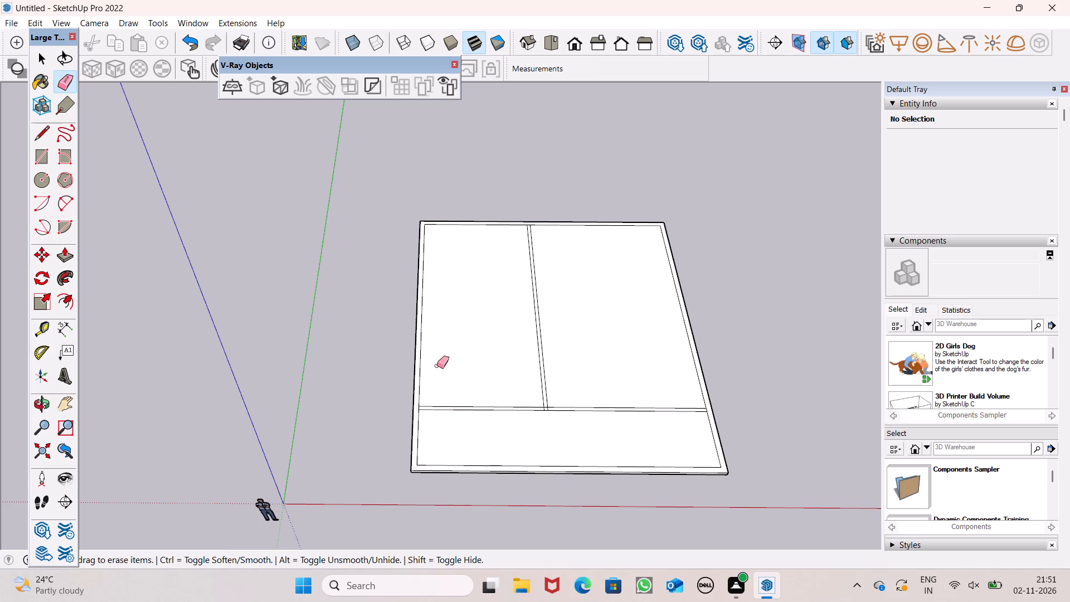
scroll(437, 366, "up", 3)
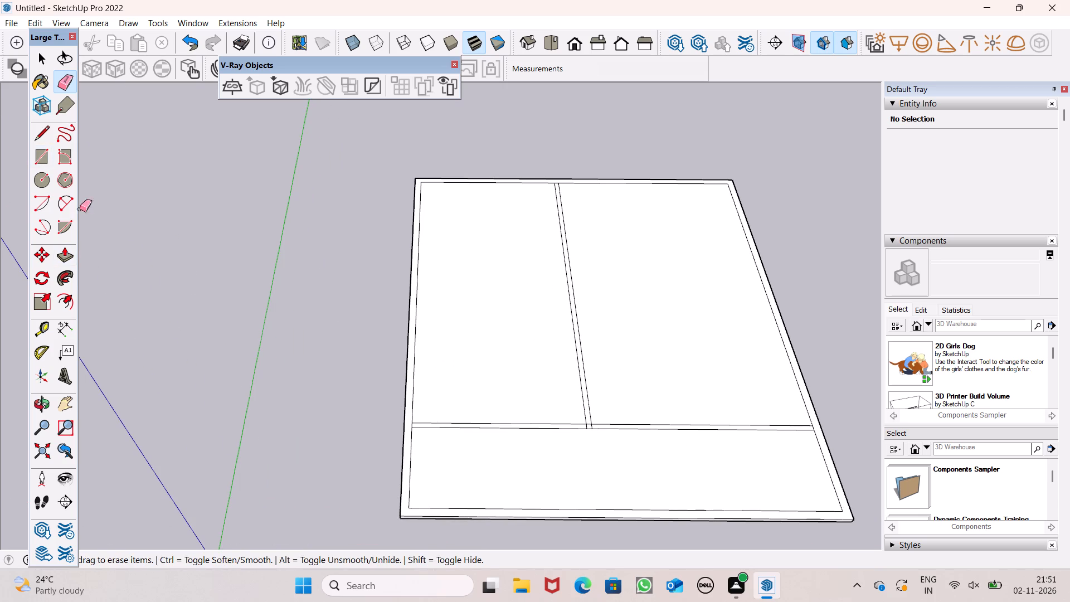
Place a Tape Measure guide a little over 1' 5" inside the left inner wall line, parallel to it.
left_click(44, 326)
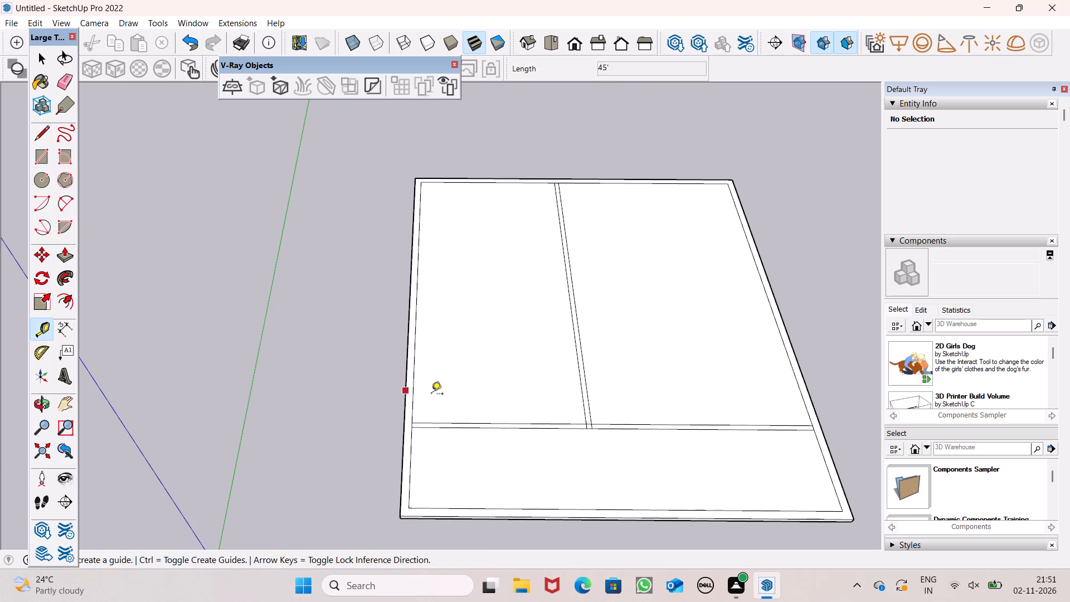
scroll(448, 399, "up", 3)
scroll(380, 406, "down", 4)
scroll(400, 380, "up", 6)
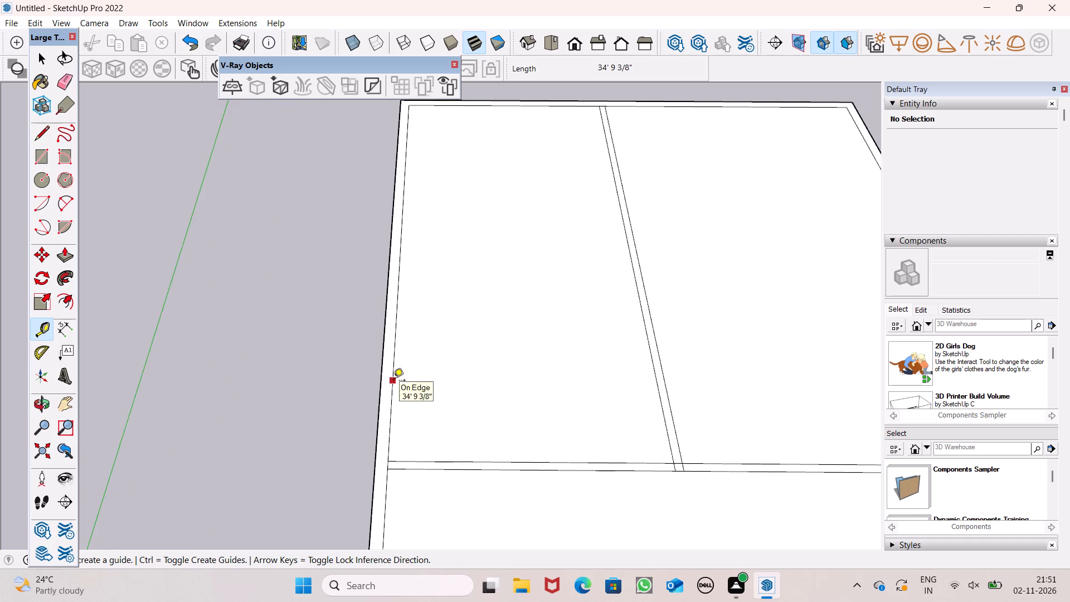
left_click_drag(393, 381, 410, 384)
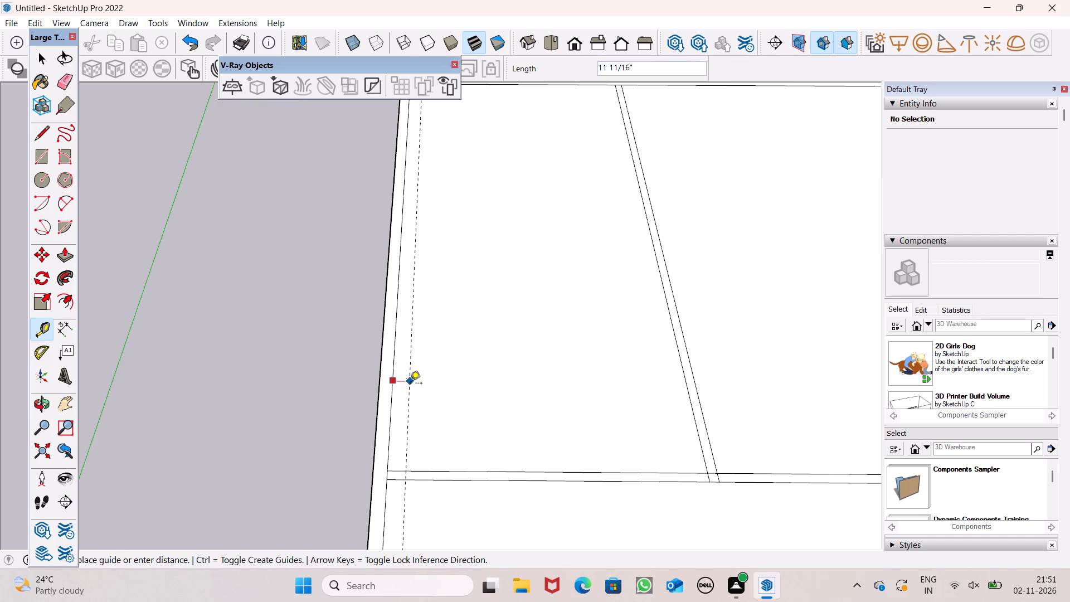
left_click_drag(410, 384, 419, 386)
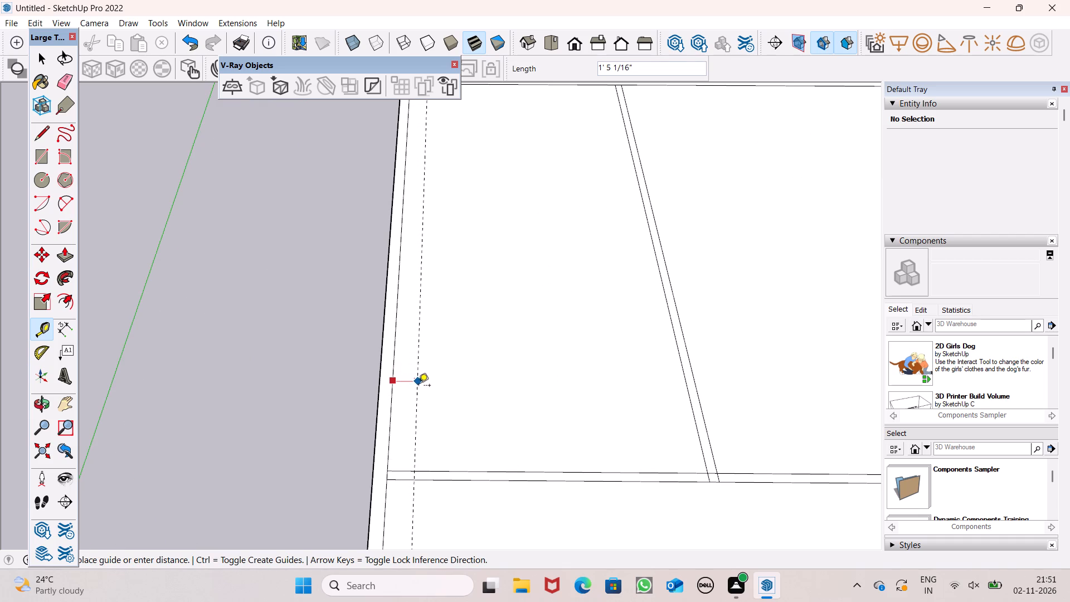
left_click_drag(419, 386, 423, 386)
scroll(399, 370, "down", 8)
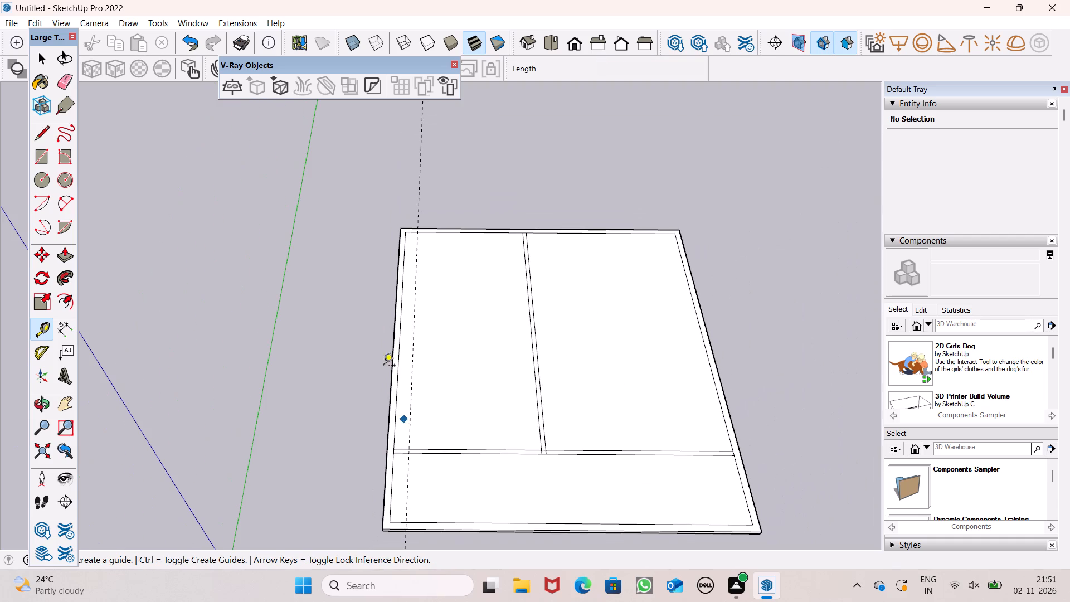
Draw a 35' 3 3/8" line along the new guide, from the back inner wall line to the cross partition.
left_click(38, 134)
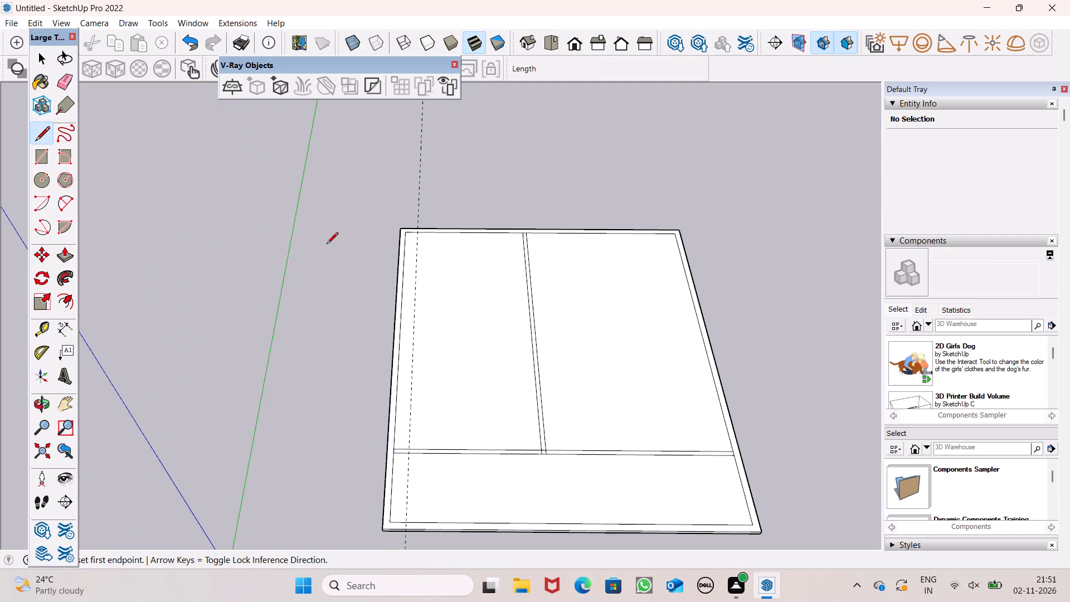
left_click(415, 234)
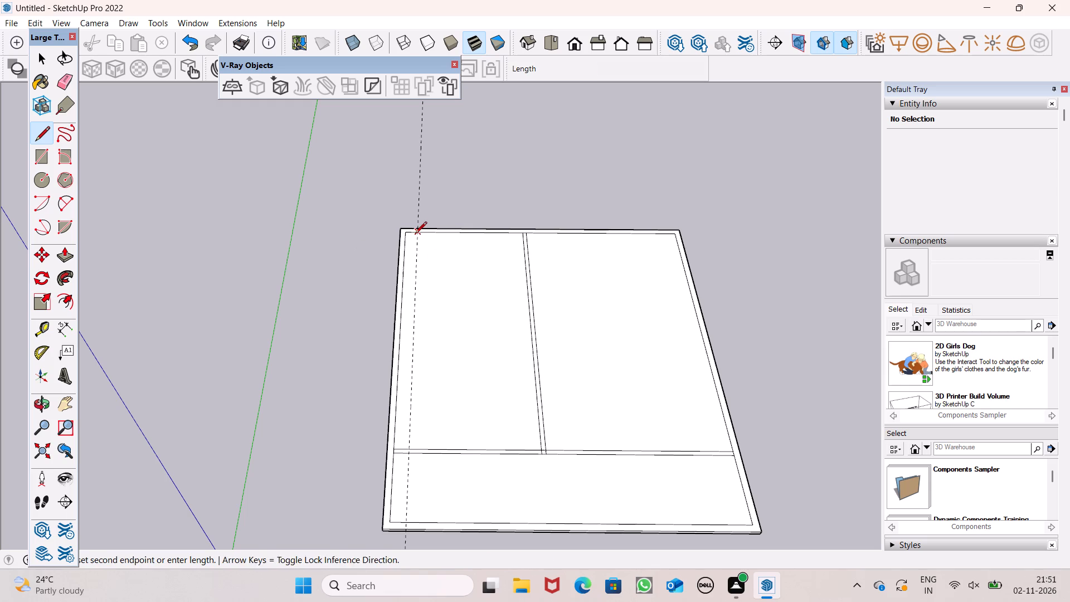
left_click(408, 452)
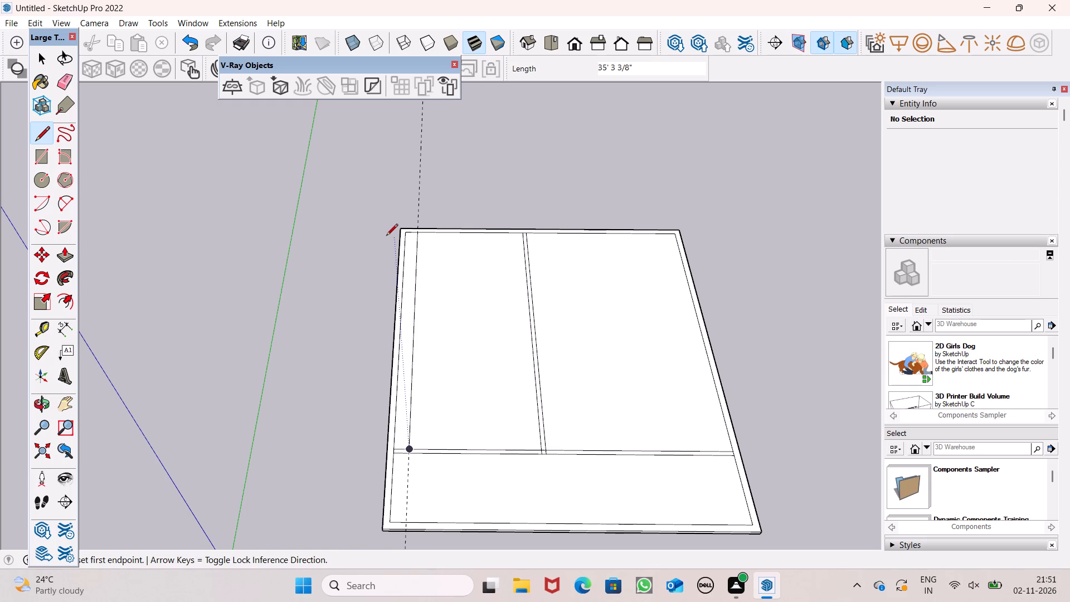
Extend the cross partition's front line 9" across the left outer wall strip to the slab's outer edge.
scroll(388, 483, "up", 18)
scroll(378, 488, "down", 1)
scroll(378, 488, "up", 1)
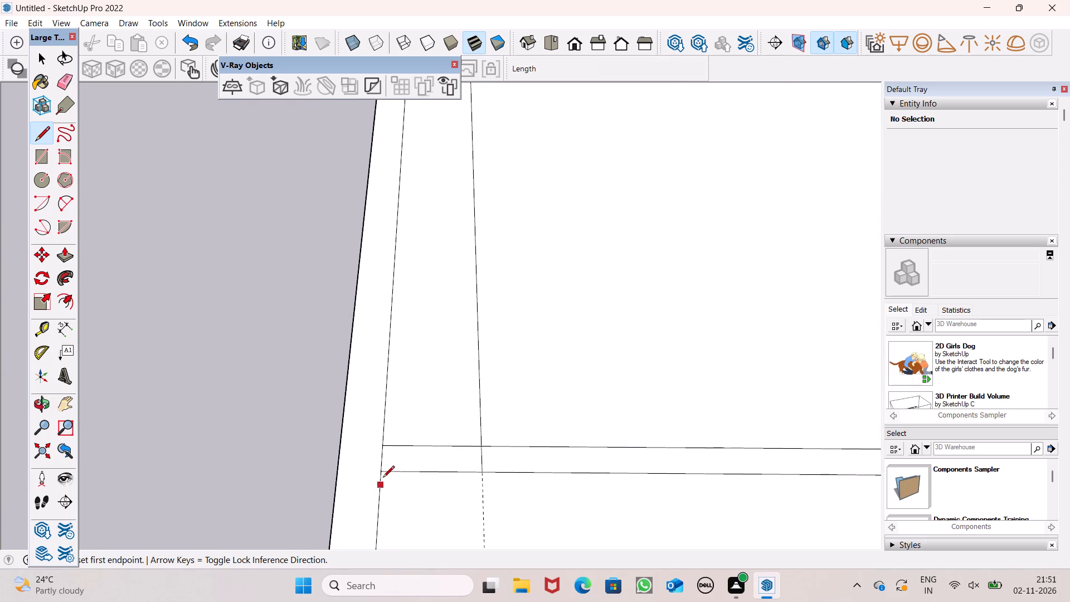
left_click(386, 468)
left_click(341, 466)
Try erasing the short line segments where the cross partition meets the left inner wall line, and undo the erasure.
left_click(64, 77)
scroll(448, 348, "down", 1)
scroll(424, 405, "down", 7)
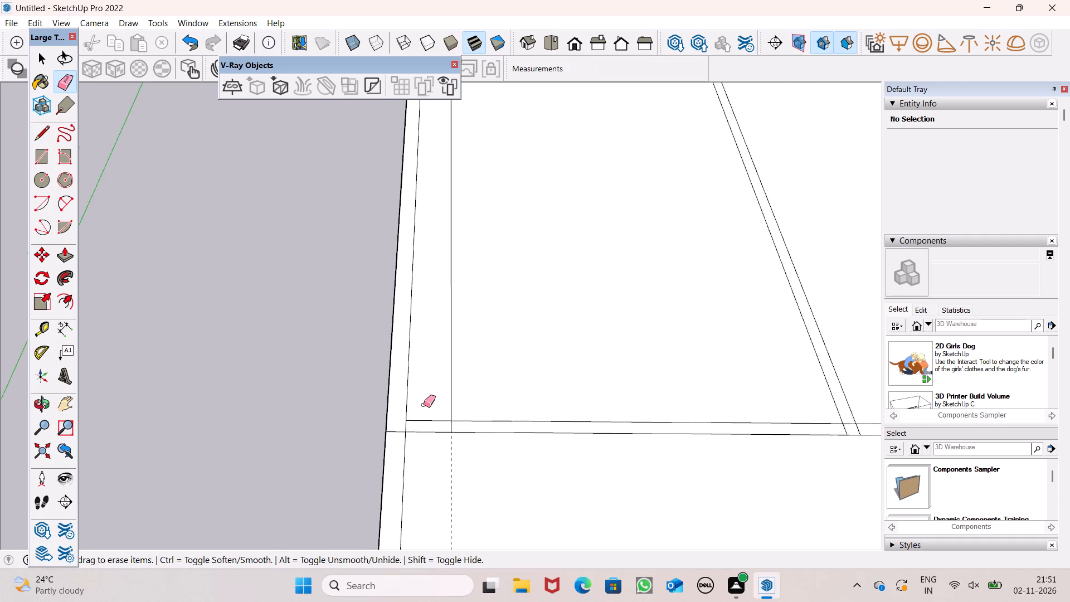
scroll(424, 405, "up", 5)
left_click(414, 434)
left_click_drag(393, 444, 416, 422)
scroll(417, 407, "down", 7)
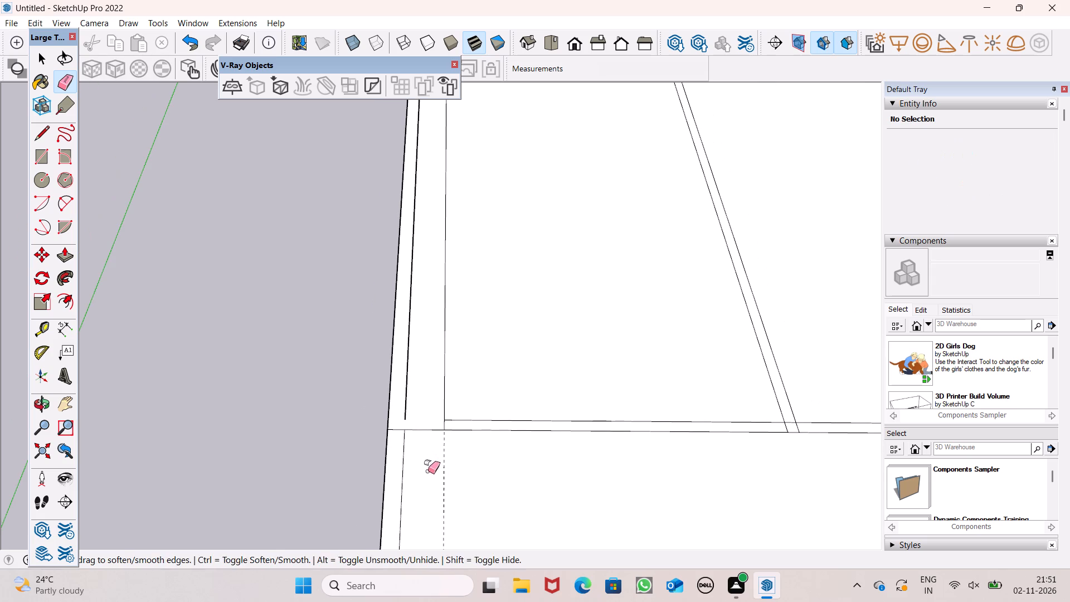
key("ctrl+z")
Erase the short piece of the left inner wall line between the cross partition's two lines.
scroll(424, 411, "up", 5)
left_click(416, 420)
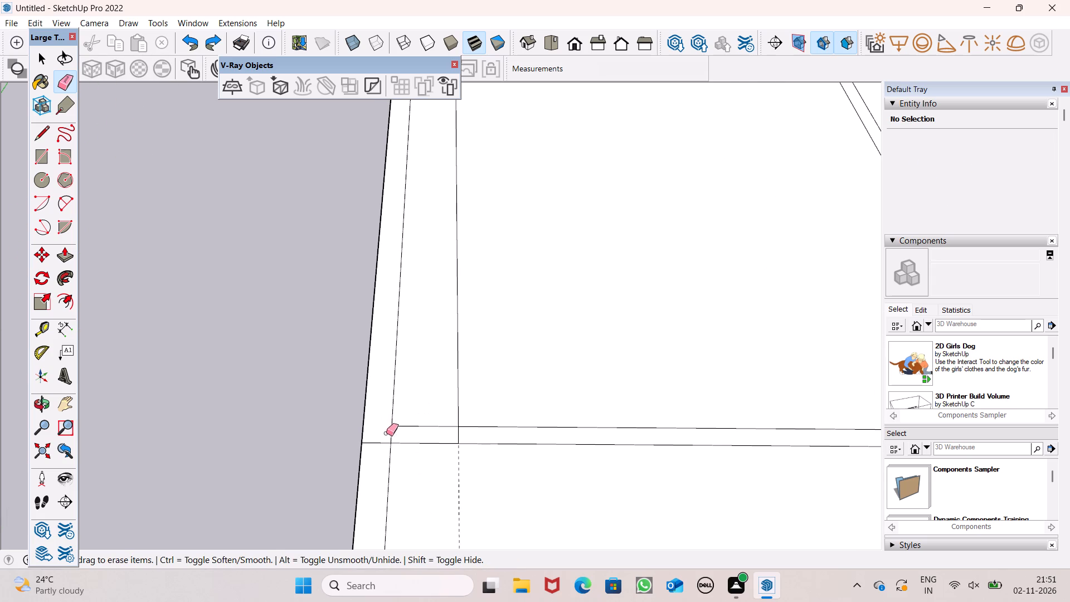
left_click_drag(386, 433, 401, 435)
scroll(427, 432, "down", 7)
scroll(434, 385, "down", 7)
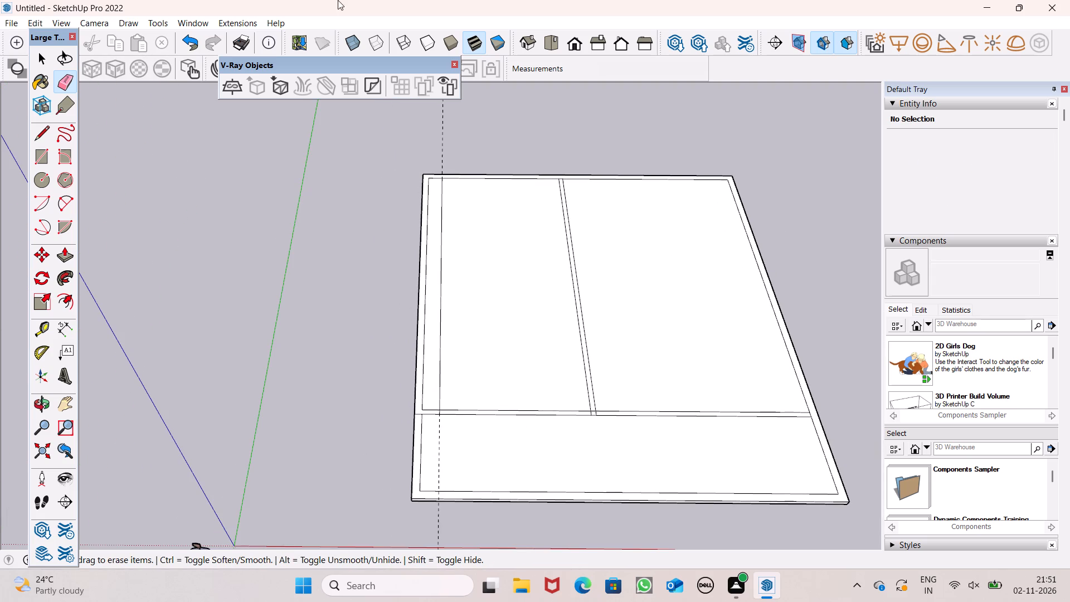
Erase the remaining guide line running parallel to the left wall.
left_click_drag(426, 111, 449, 113)
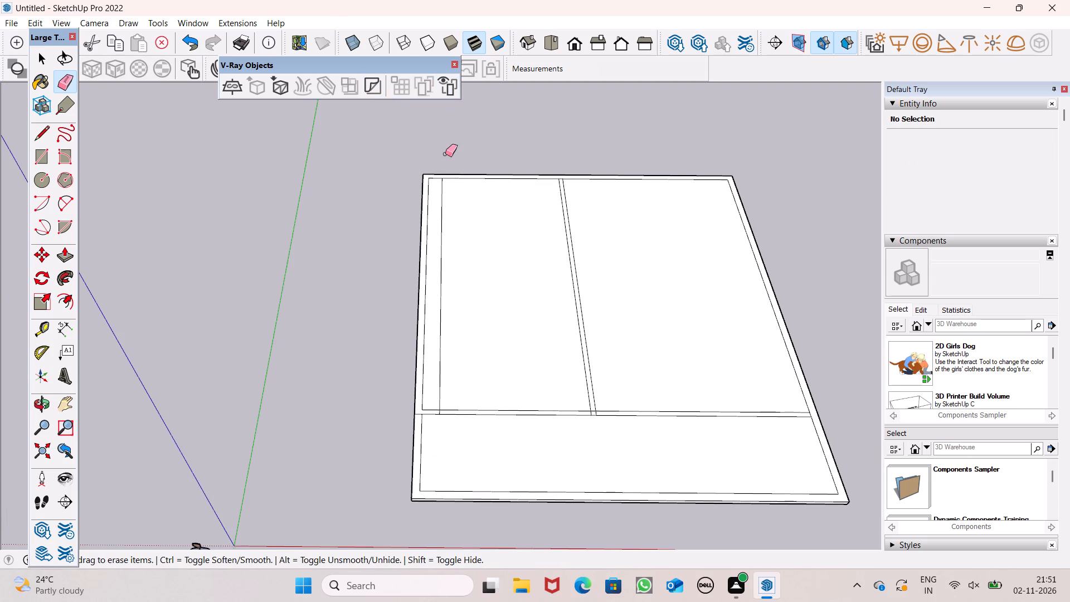
Erase the left inner wall line behind the cross partition and the short cross partition segment joining it to the new parallel line.
scroll(424, 322, "up", 1)
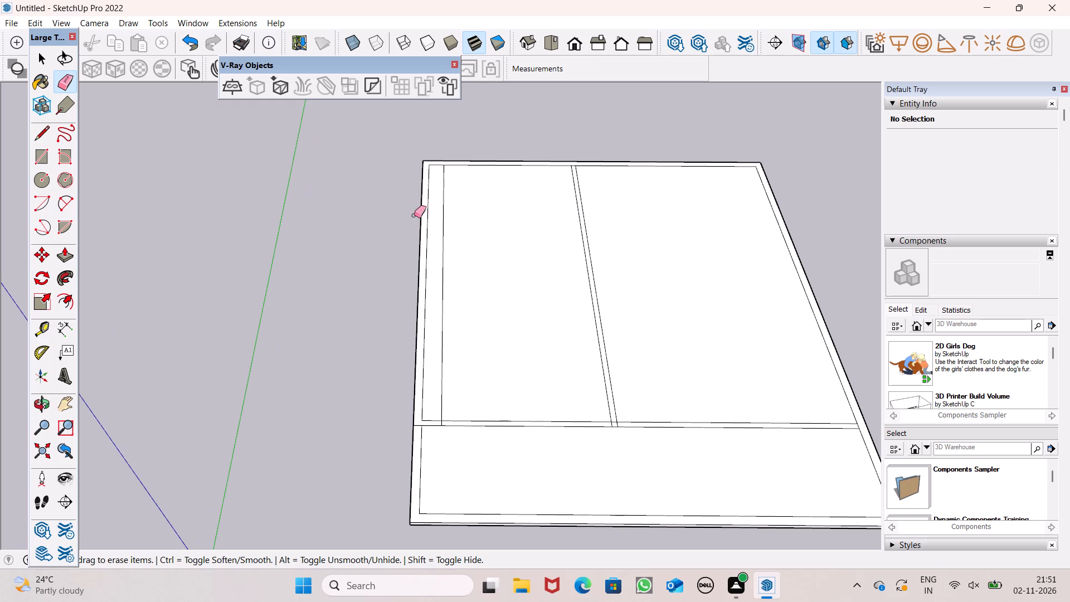
left_click_drag(425, 420, 422, 416)
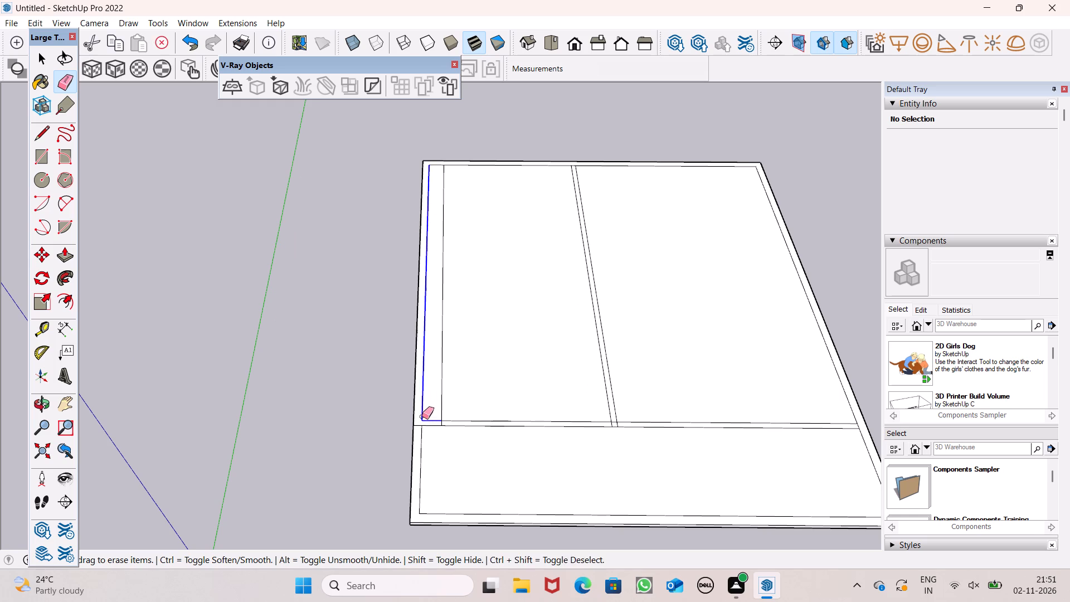
left_click_drag(422, 416, 421, 411)
scroll(422, 154, "up", 5)
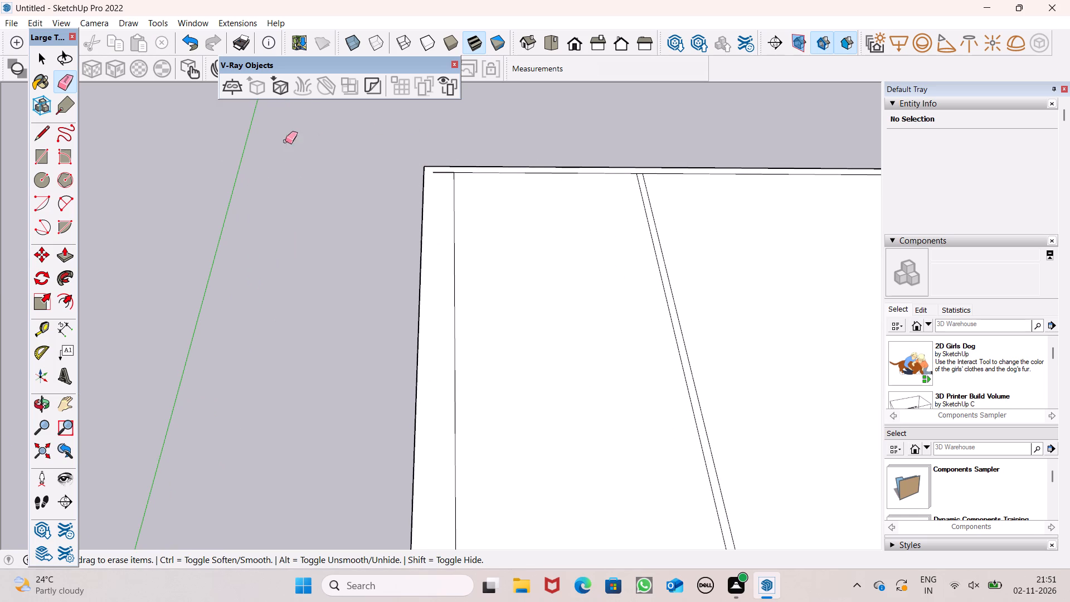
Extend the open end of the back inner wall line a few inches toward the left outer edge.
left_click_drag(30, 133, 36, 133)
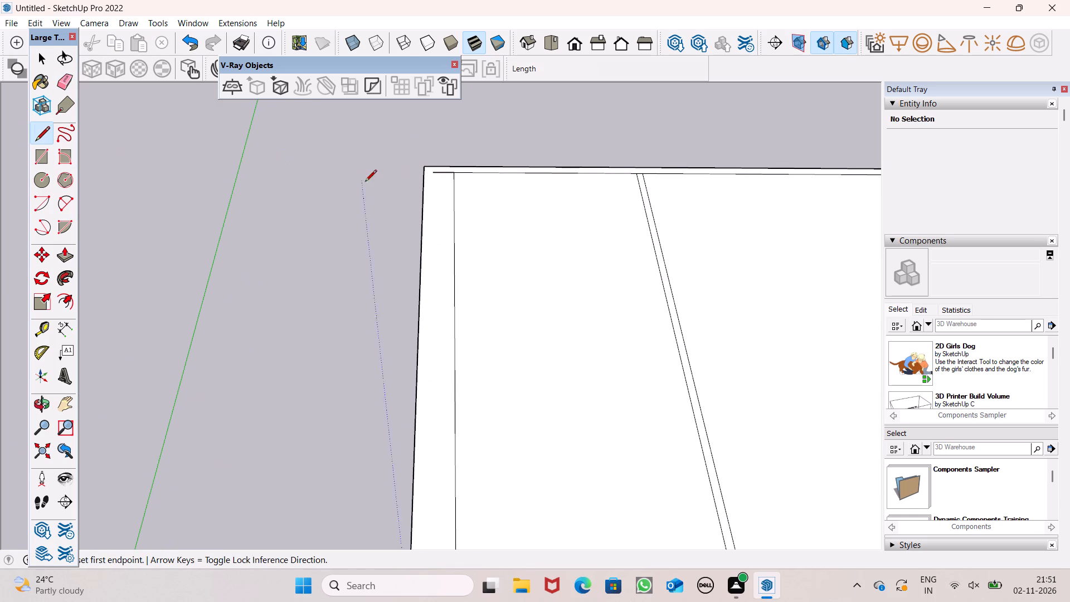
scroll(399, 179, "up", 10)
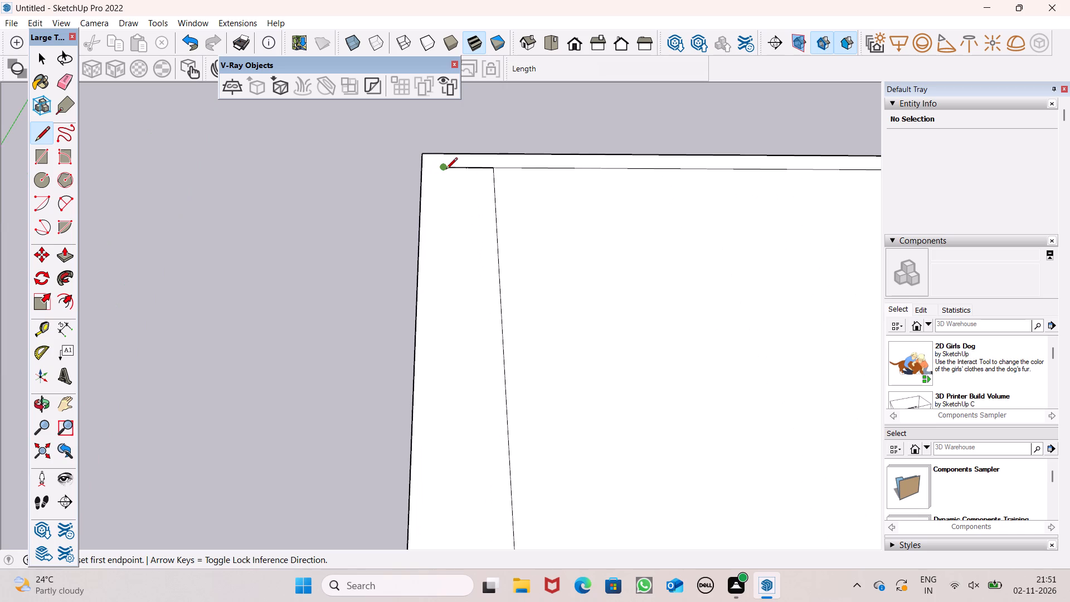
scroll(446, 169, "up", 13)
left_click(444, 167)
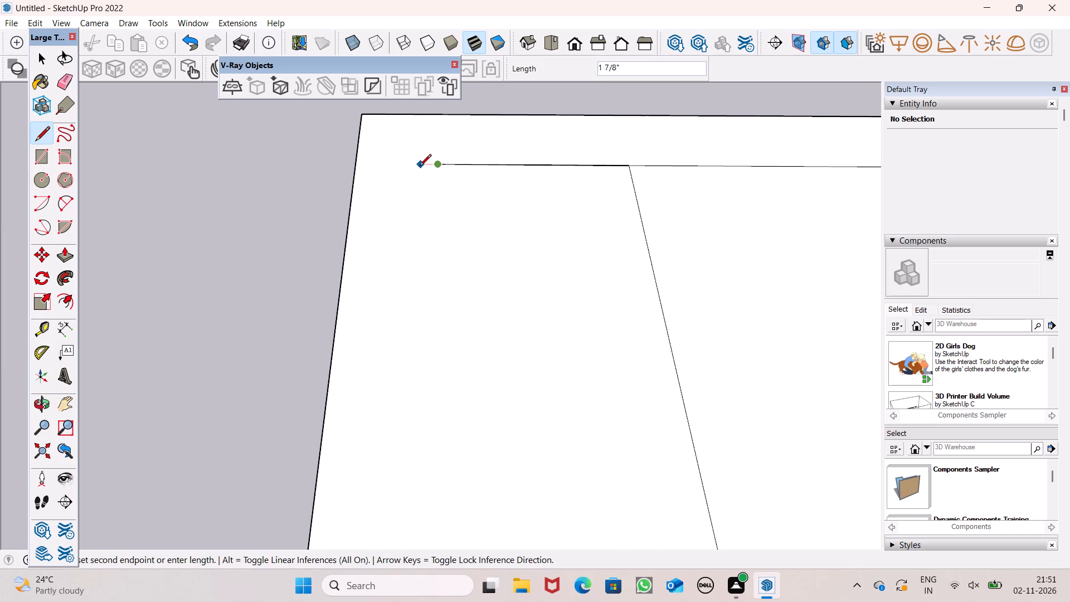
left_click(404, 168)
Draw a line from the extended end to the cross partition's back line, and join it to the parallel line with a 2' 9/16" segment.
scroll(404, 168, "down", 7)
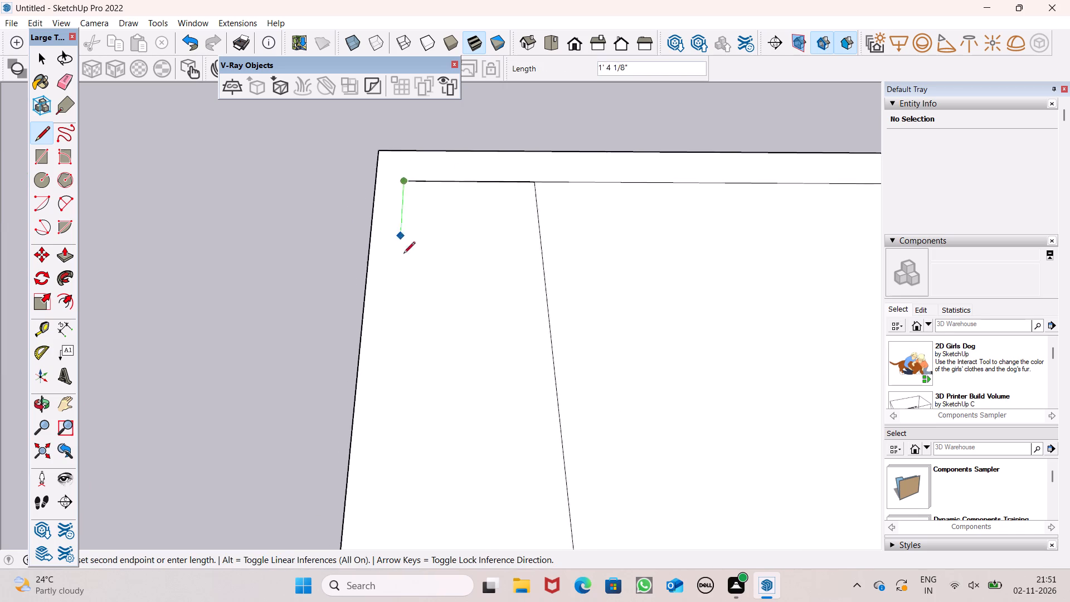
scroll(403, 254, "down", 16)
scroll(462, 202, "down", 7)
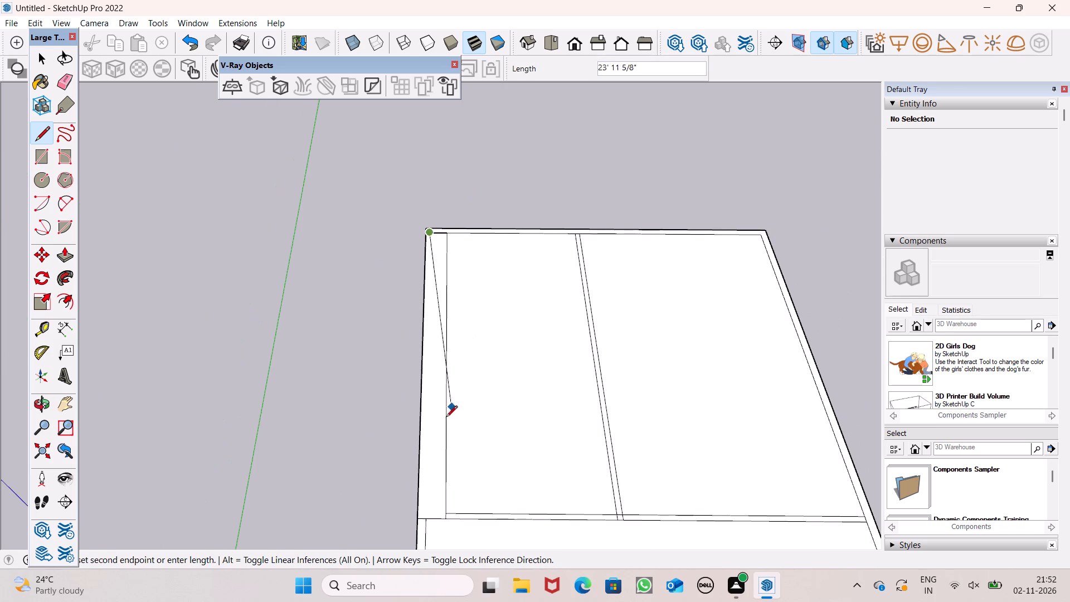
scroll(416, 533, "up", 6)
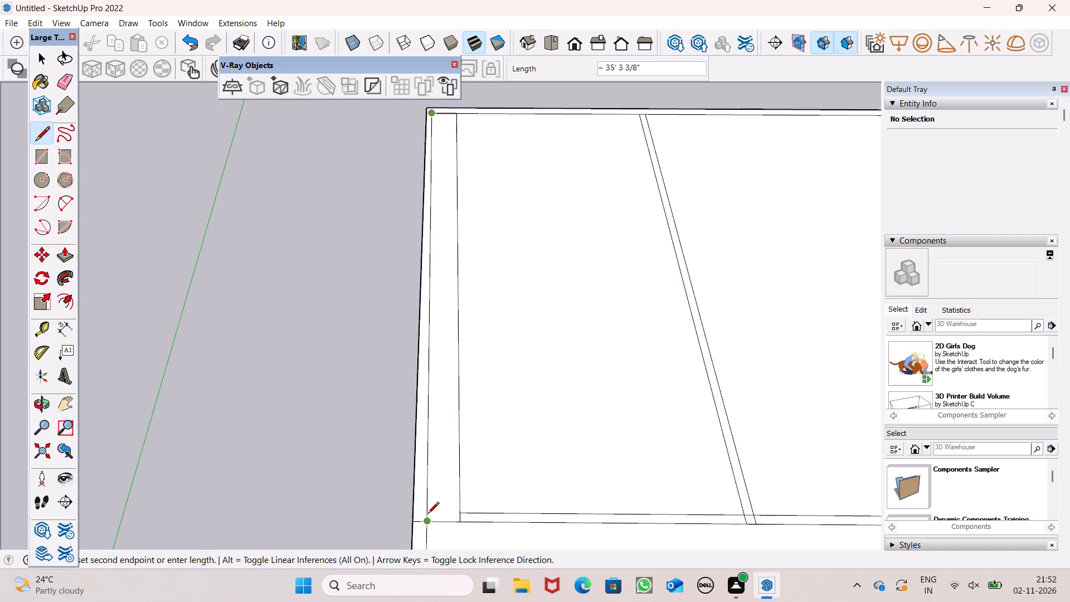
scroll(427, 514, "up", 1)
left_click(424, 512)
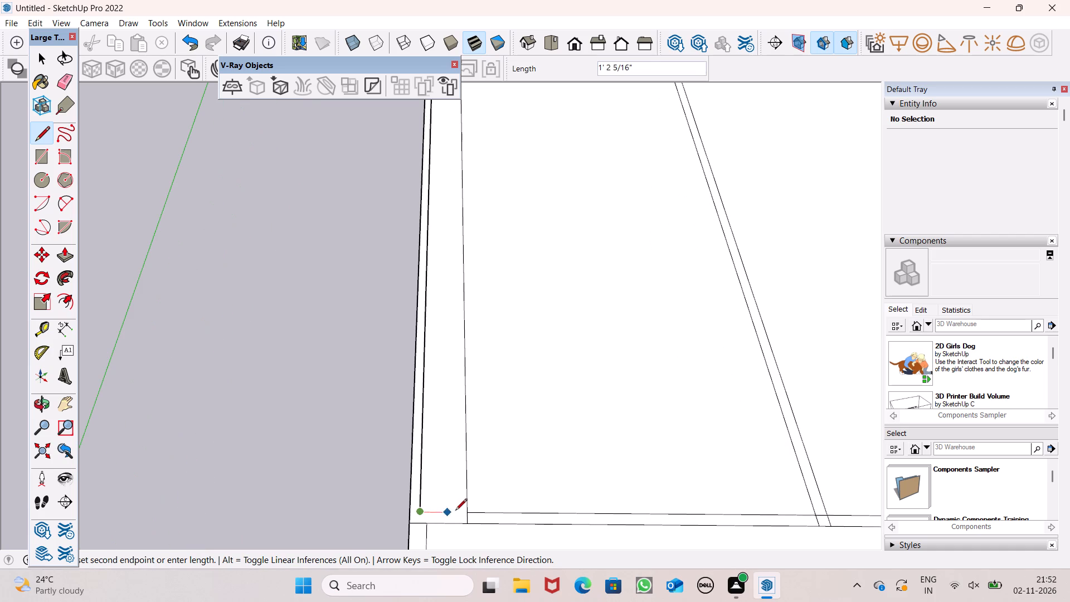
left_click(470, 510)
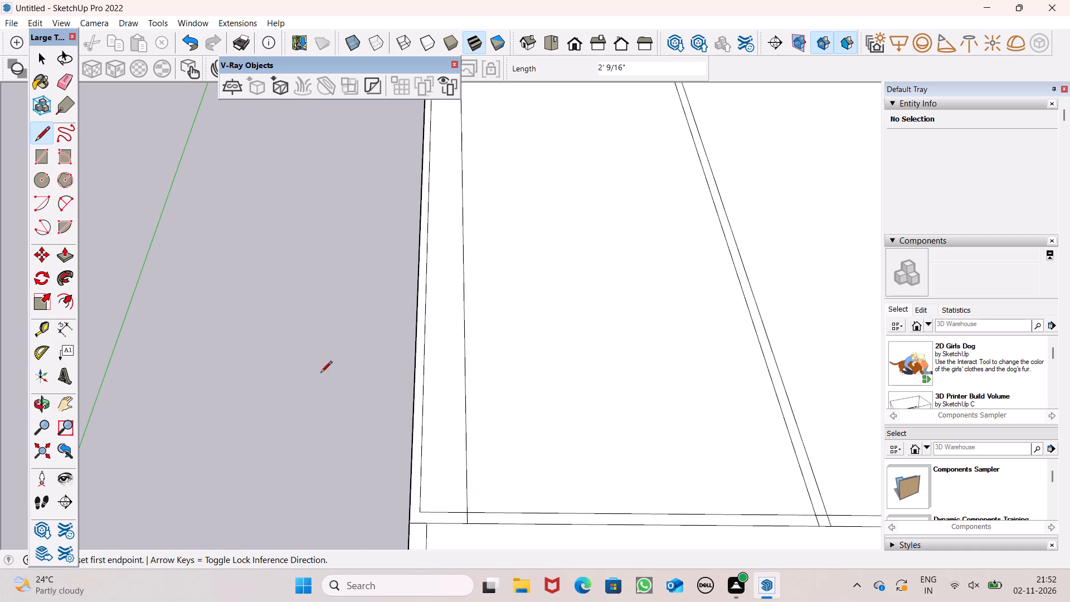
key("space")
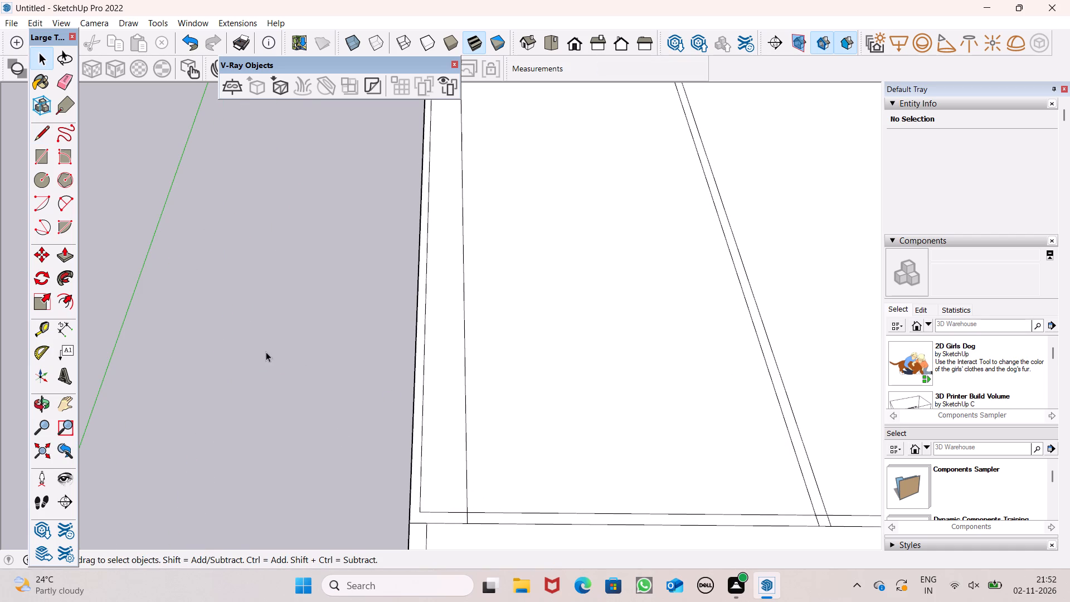
Erase the end of the new parallel line that crosses the strip between the cross partition's two lines.
left_click(67, 74)
scroll(461, 318, "down", 6)
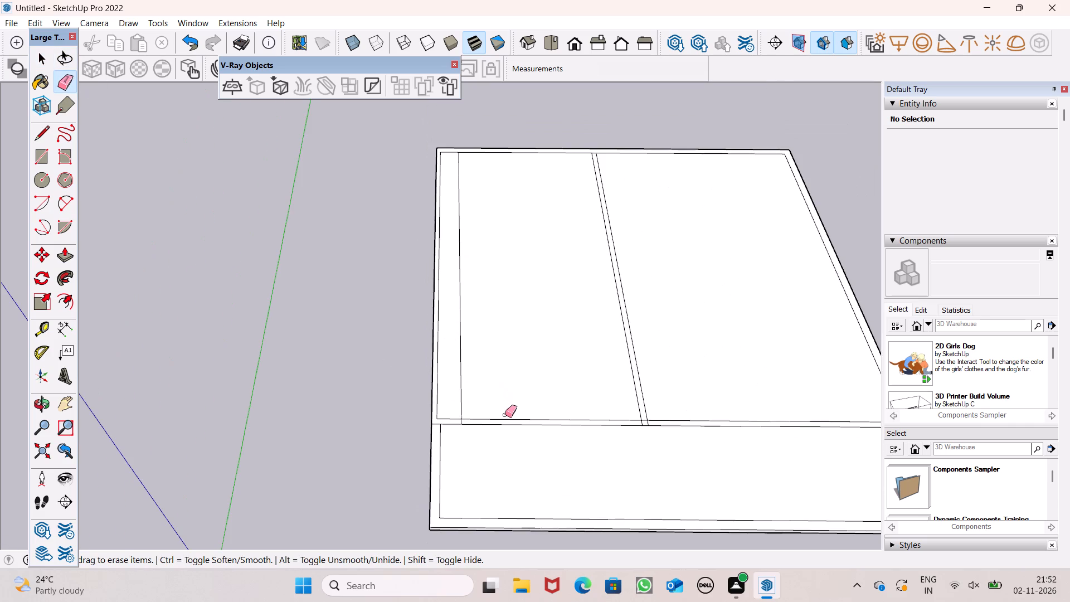
scroll(504, 415, "up", 7)
scroll(418, 434, "up", 5)
left_click_drag(410, 423, 419, 422)
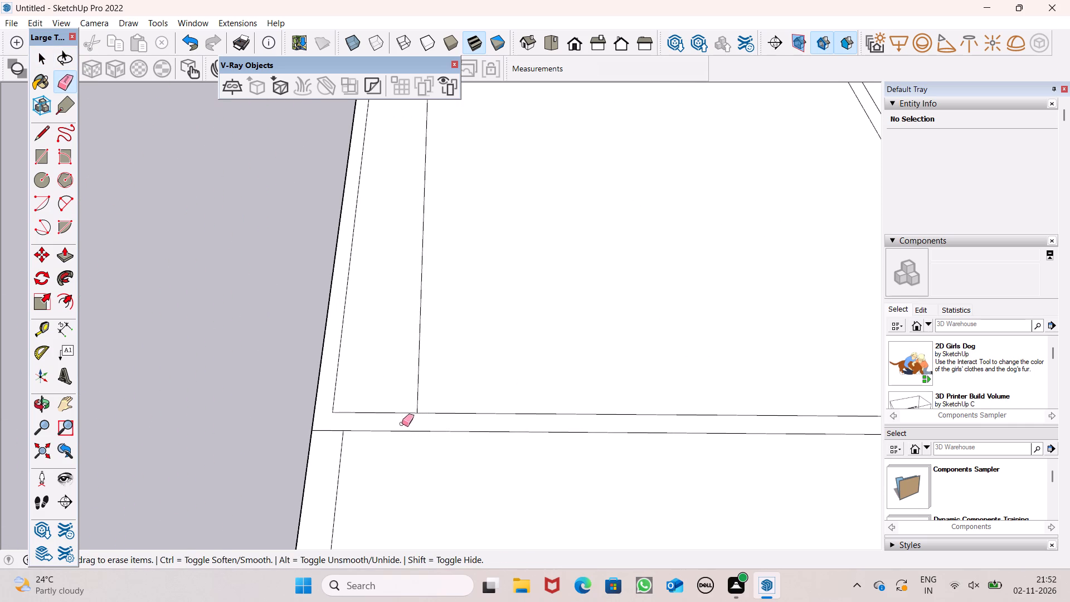
Erase the overlapping segments where the middle partition meets the cross partition: the back line's piece and the end of the partition's left line.
scroll(402, 434, "down", 13)
scroll(620, 428, "up", 1)
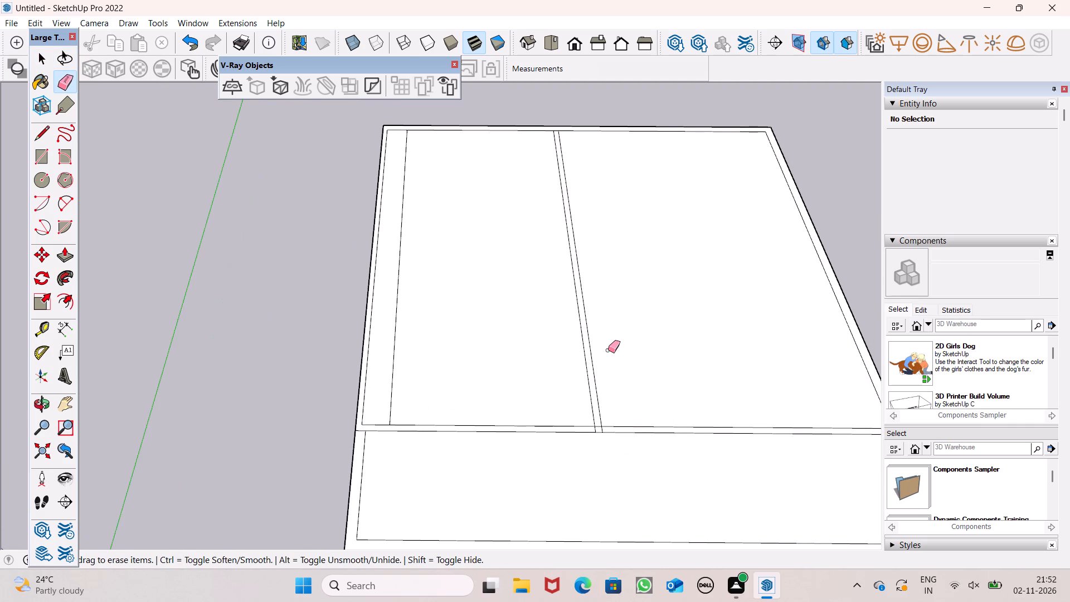
scroll(608, 350, "up", 1)
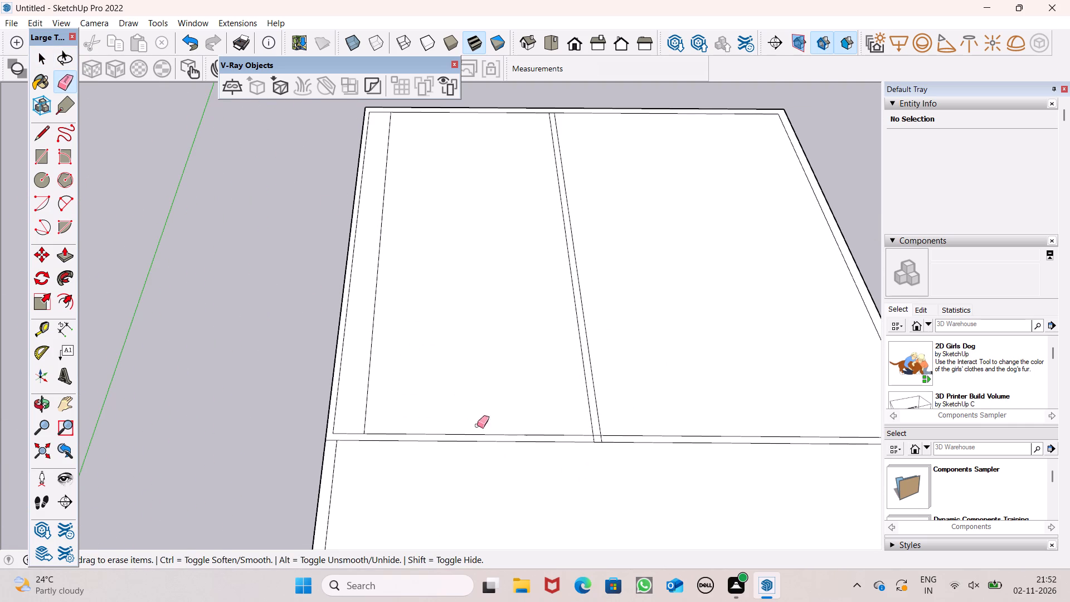
scroll(562, 355, "up", 4)
scroll(599, 465, "up", 5)
scroll(645, 508, "up", 2)
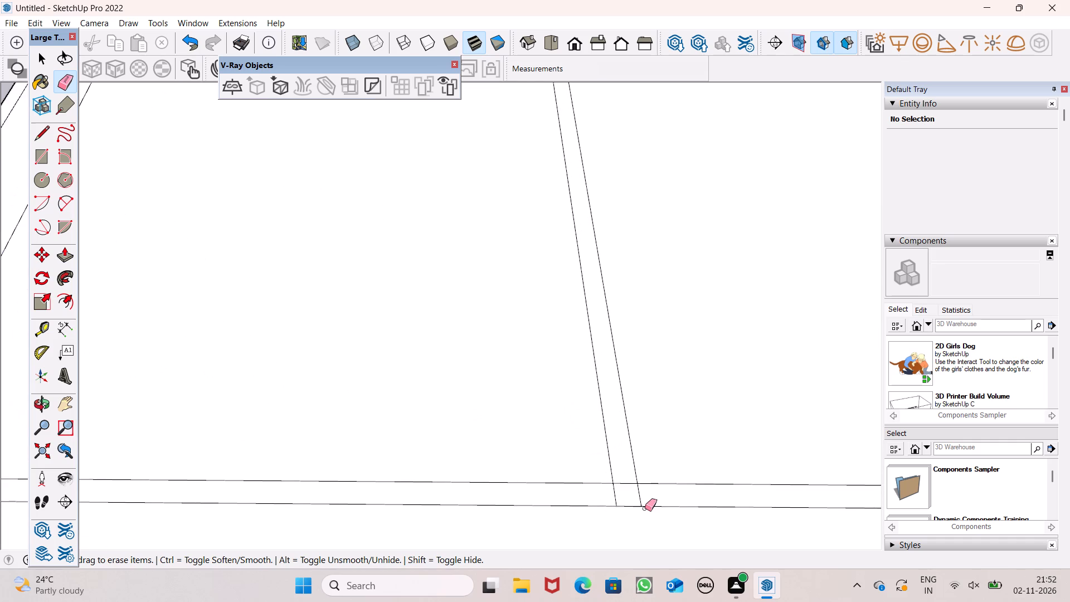
scroll(645, 508, "up", 2)
left_click_drag(622, 474, 601, 498)
scroll(629, 343, "down", 6)
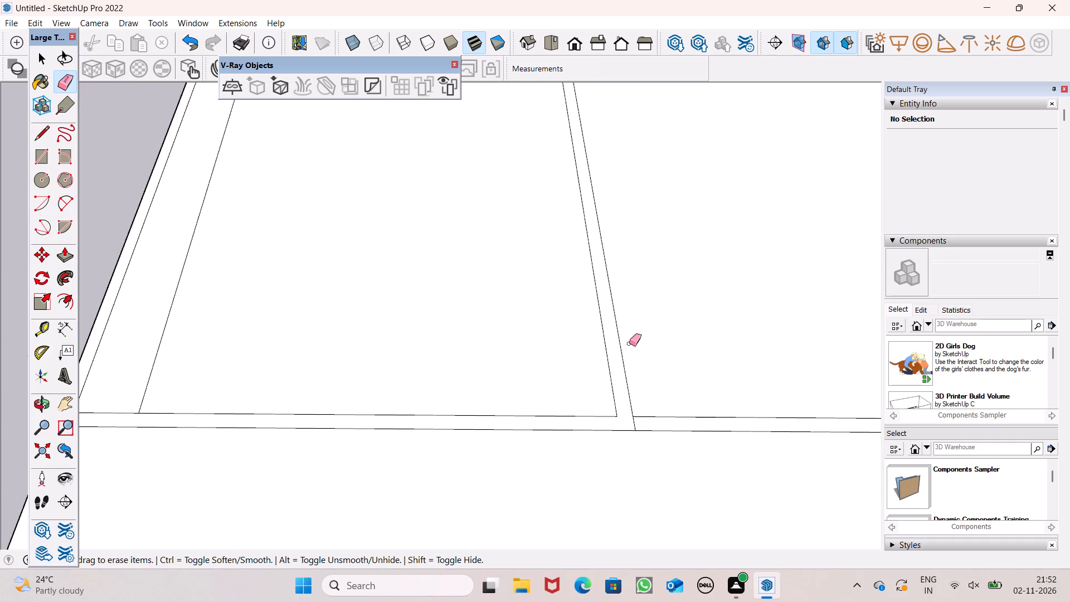
Erase the redrawn left inner wall line and the short segment joining it to the parallel line at the cross partition.
scroll(590, 333, "down", 4)
scroll(488, 324, "down", 11)
middle_click_drag(561, 323, 580, 263)
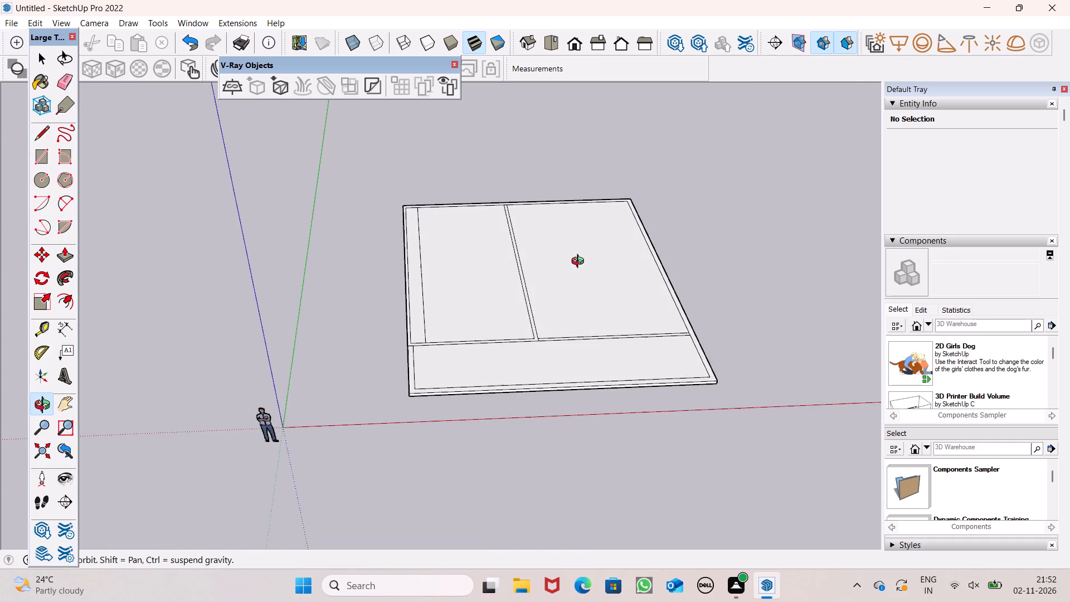
middle_click_drag(580, 263, 523, 305)
scroll(523, 305, "up", 7)
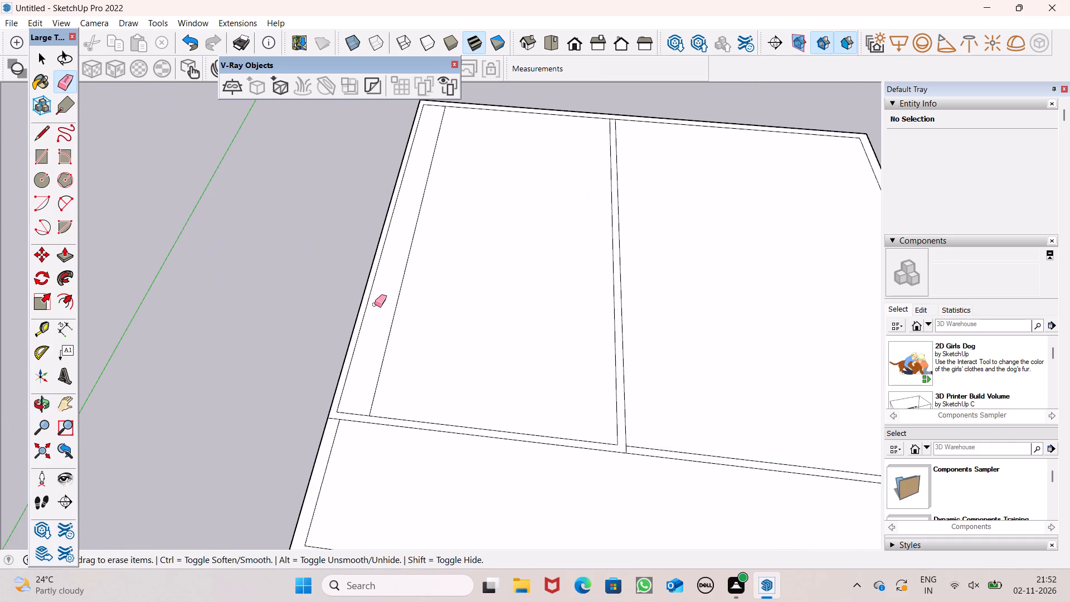
left_click_drag(392, 344, 395, 341)
left_click_drag(395, 341, 394, 334)
left_click_drag(338, 407, 338, 404)
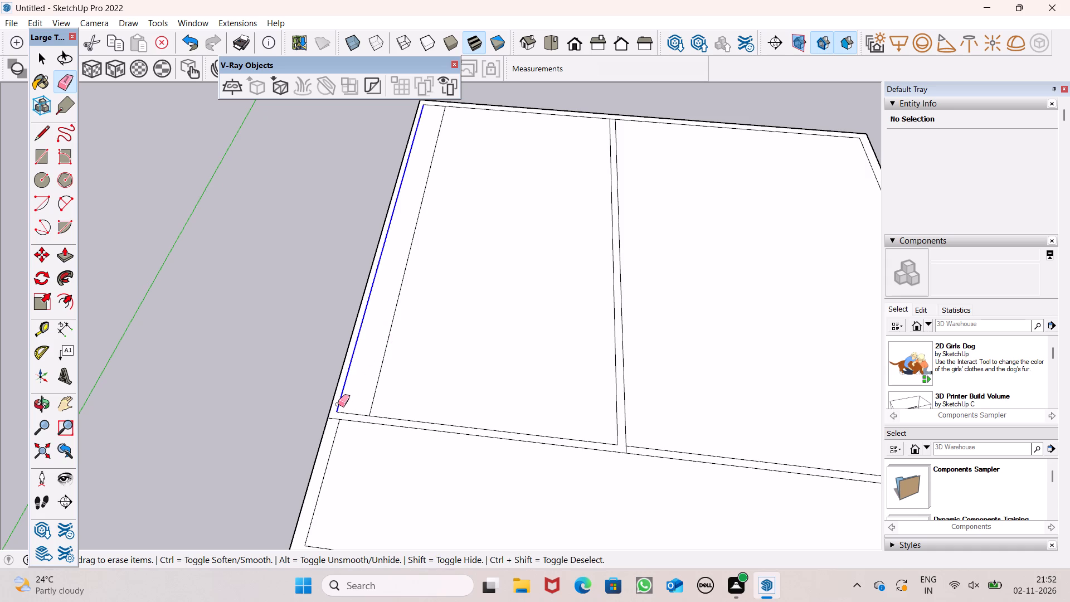
left_click_drag(338, 404, 348, 411)
scroll(445, 110, "up", 1)
scroll(454, 184, "down", 4)
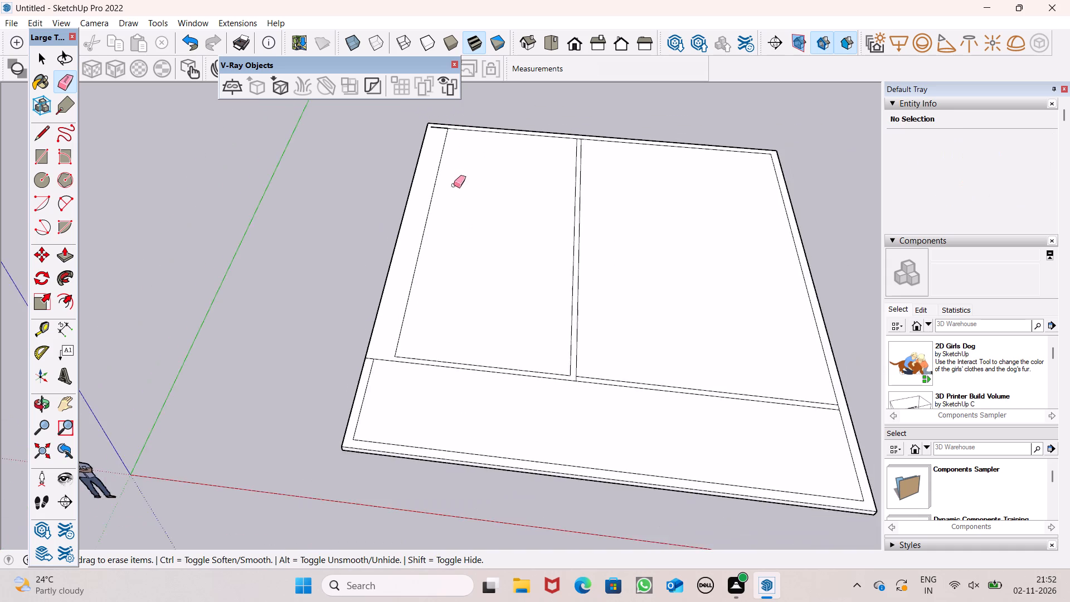
Erase the leftover pieces of the back inner wall line between the parallel line and the slab's back left corner.
scroll(435, 151, "up", 4)
left_click_drag(443, 116, 436, 119)
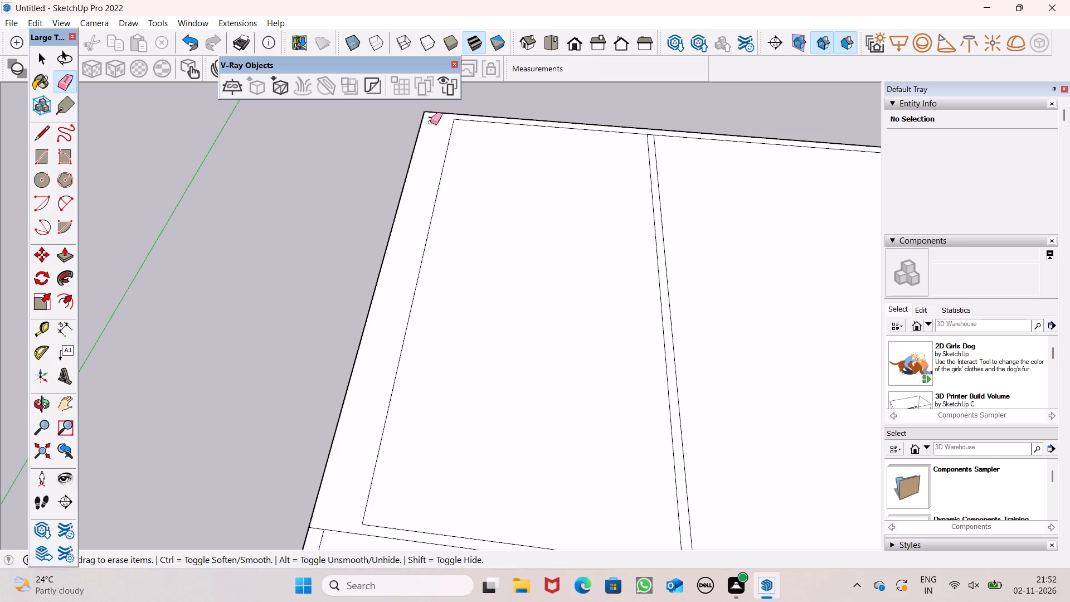
scroll(435, 130, "up", 11)
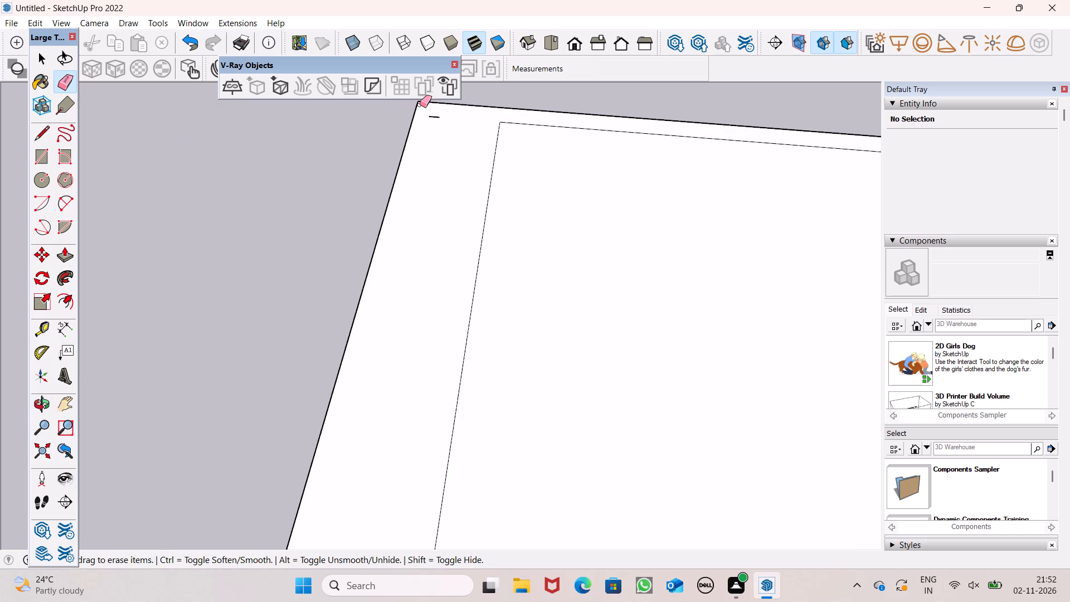
scroll(420, 105, "up", 6)
left_click_drag(442, 120, 441, 135)
scroll(442, 212, "down", 19)
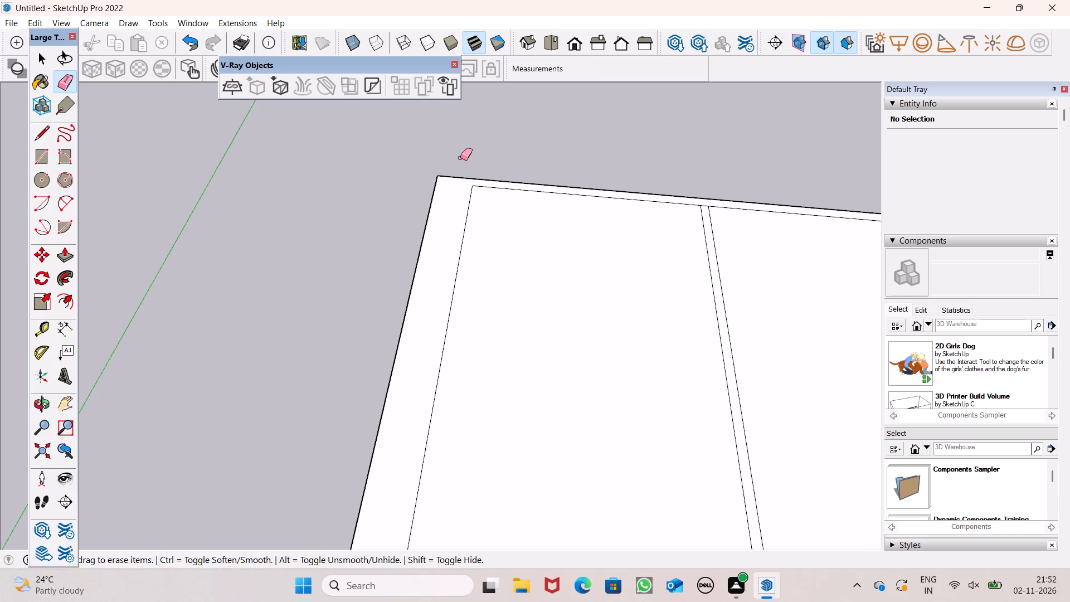
Erase the short segment of the back inner wall line between the middle partition's two lines.
key("space")
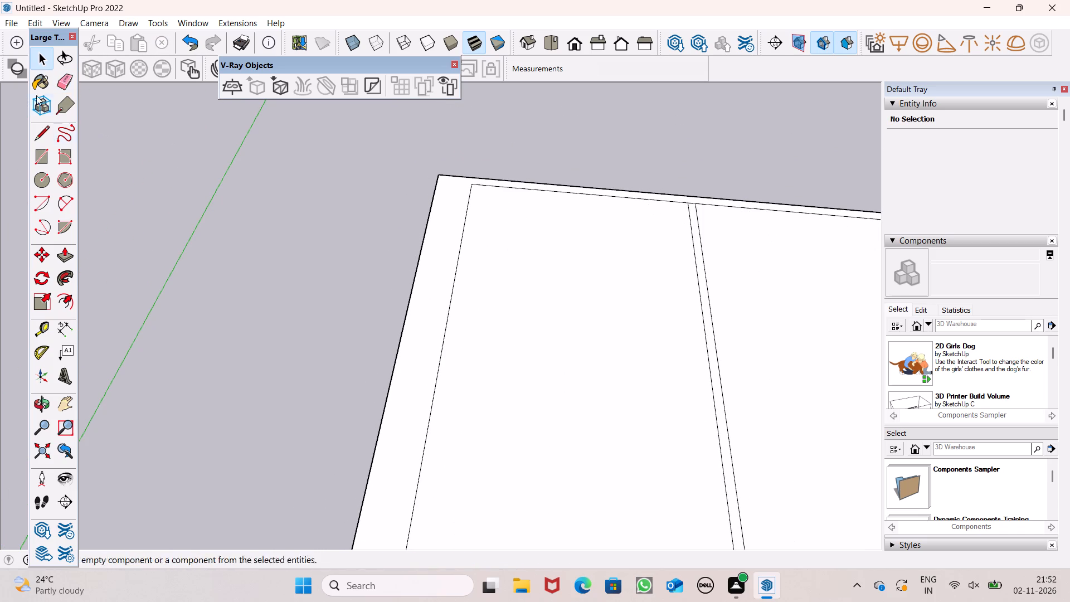
left_click(66, 86)
scroll(736, 222, "up", 5)
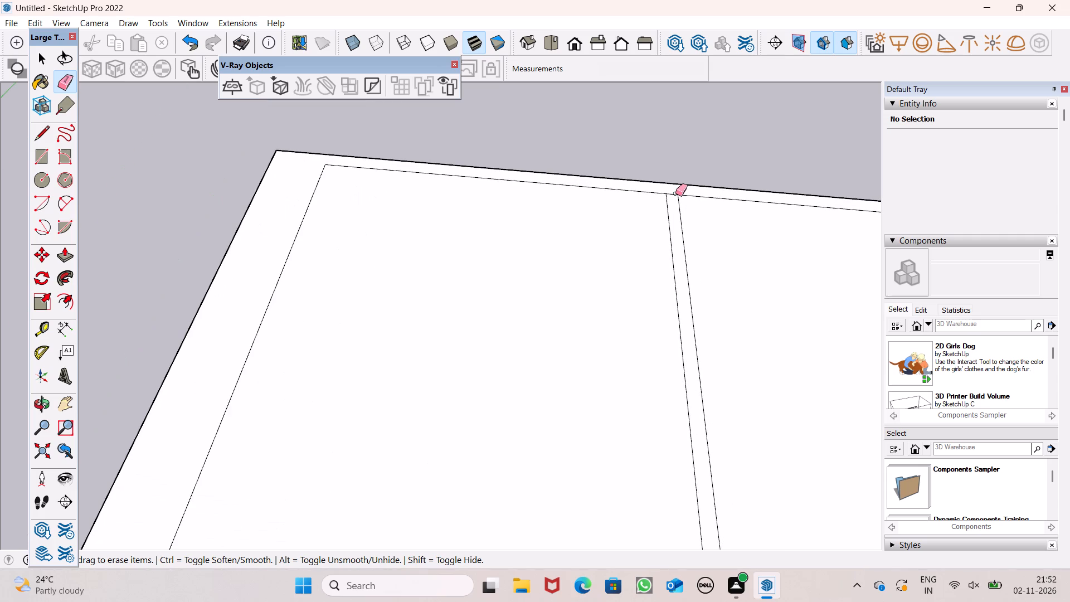
left_click(674, 195)
scroll(663, 162, "down", 7)
scroll(586, 141, "down", 13)
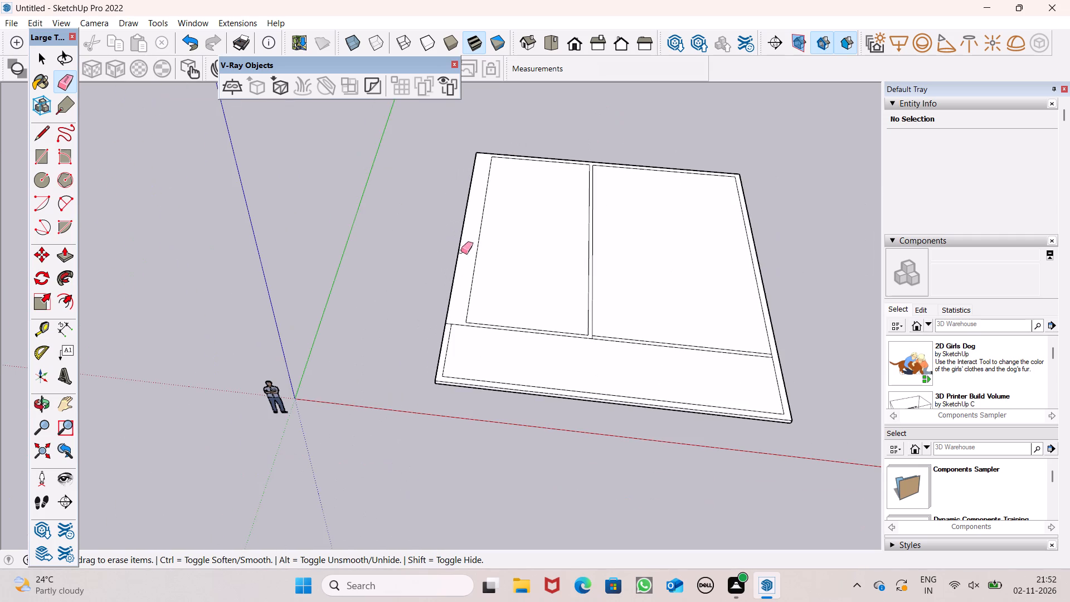
Erase the short end of the middle partition's right line that crosses between the cross partition's two lines.
scroll(474, 358, "up", 1)
middle_click_drag(474, 358, 497, 383)
scroll(576, 334, "up", 7)
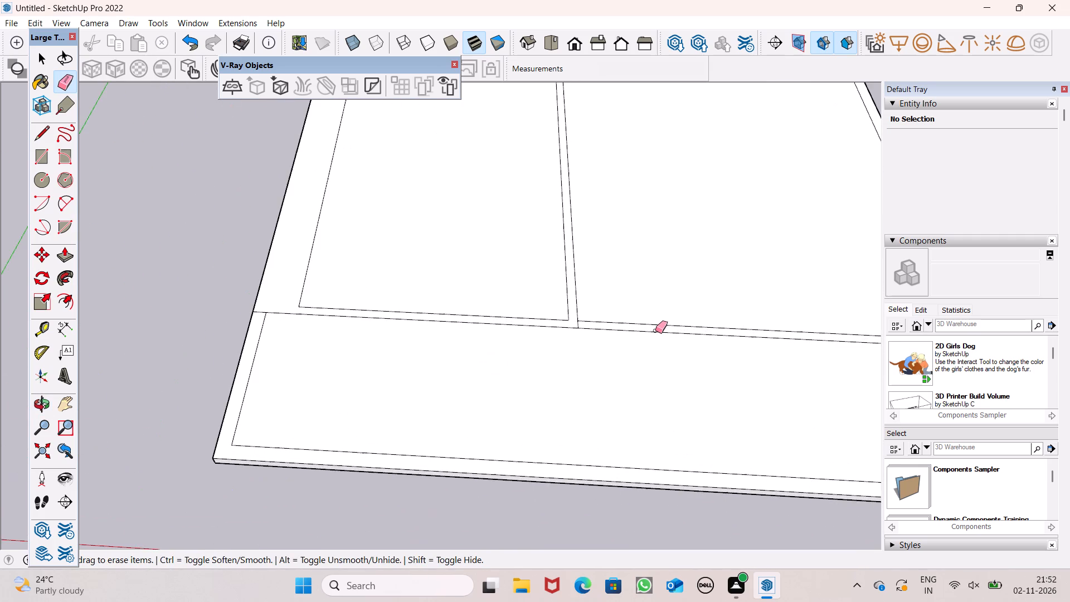
scroll(648, 332, "up", 7)
scroll(582, 314, "up", 4)
left_click_drag(595, 314, 582, 314)
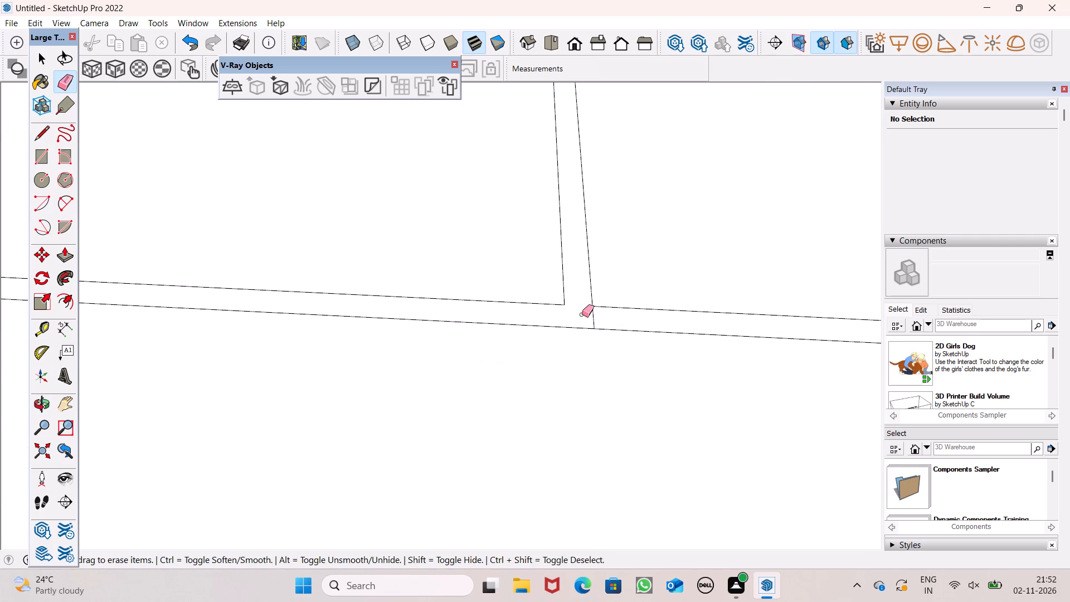
left_click_drag(582, 314, 579, 314)
Erase the short segment of the right inner wall line between the cross partition's two lines.
scroll(452, 279, "down", 6)
scroll(392, 309, "down", 10)
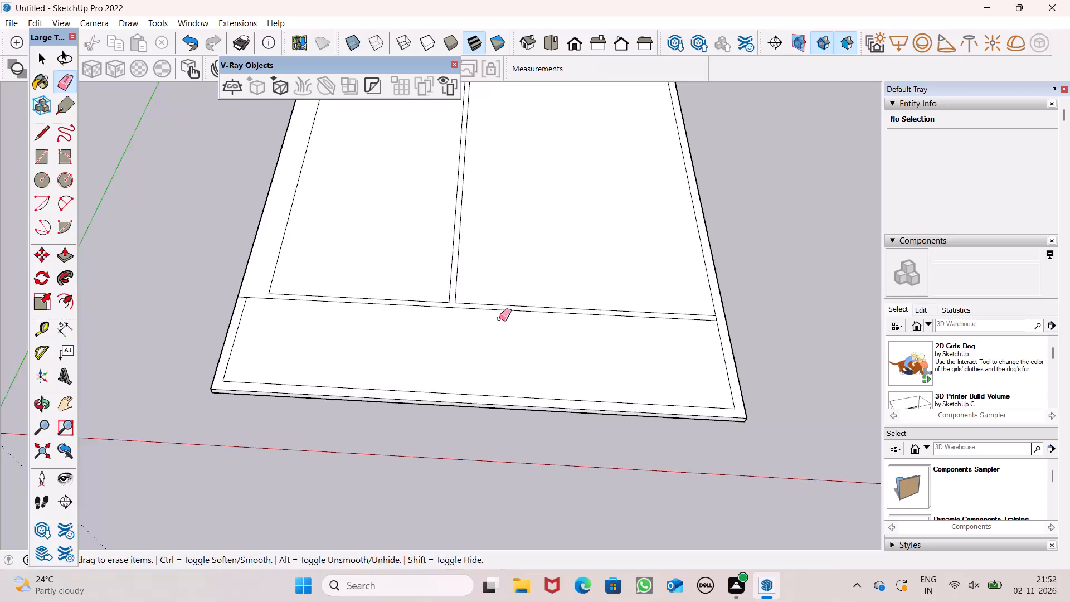
middle_click_drag(500, 318, 515, 355)
scroll(709, 295, "up", 7)
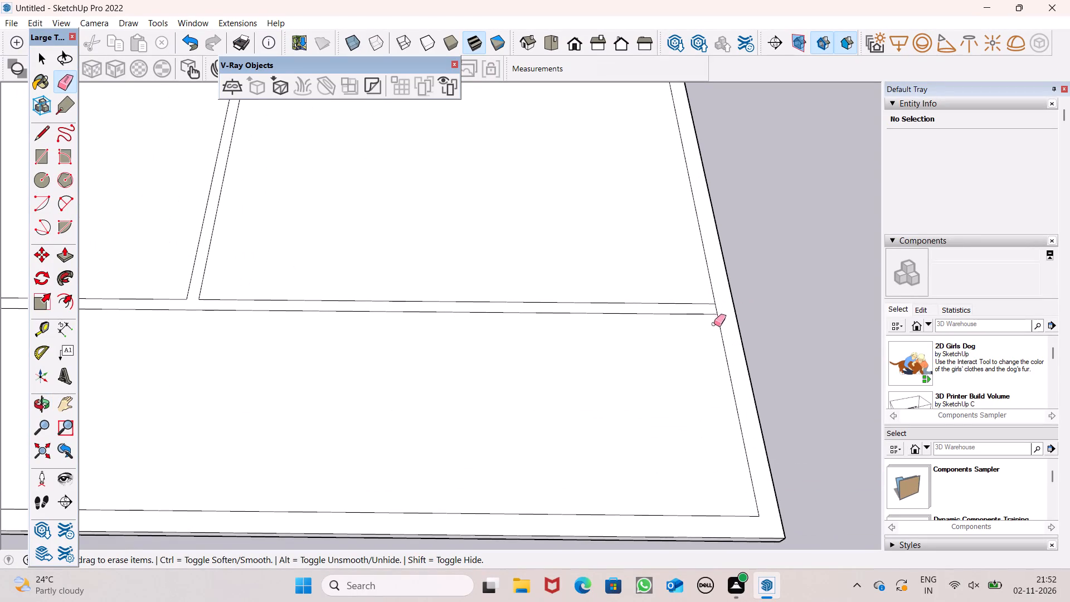
left_click(716, 310)
Examine the wall and partition outlines across the whole slab for leftover segments and unconnected junctions.
scroll(696, 393, "down", 9)
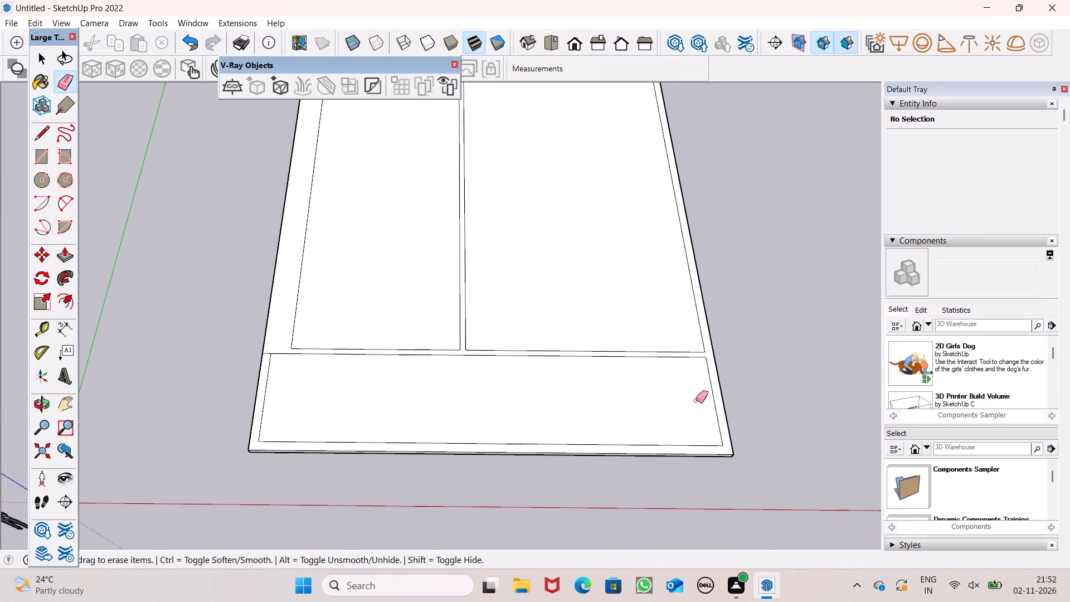
scroll(696, 404, "down", 5)
scroll(689, 308, "up", 5)
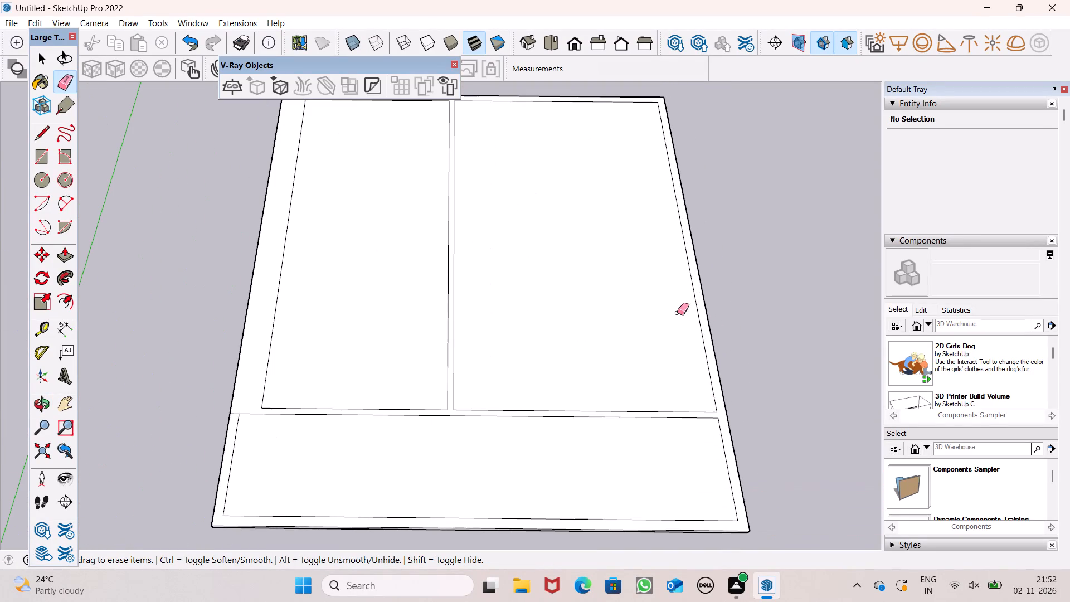
scroll(610, 385, "down", 2)
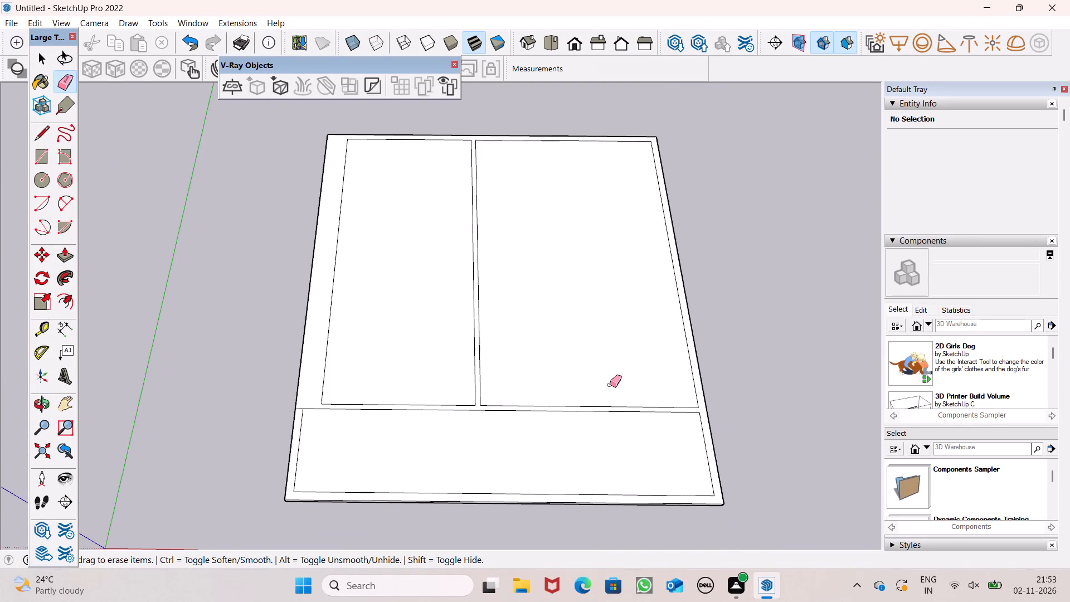
scroll(545, 439, "up", 2)
scroll(479, 429, "up", 6)
scroll(508, 400, "down", 4)
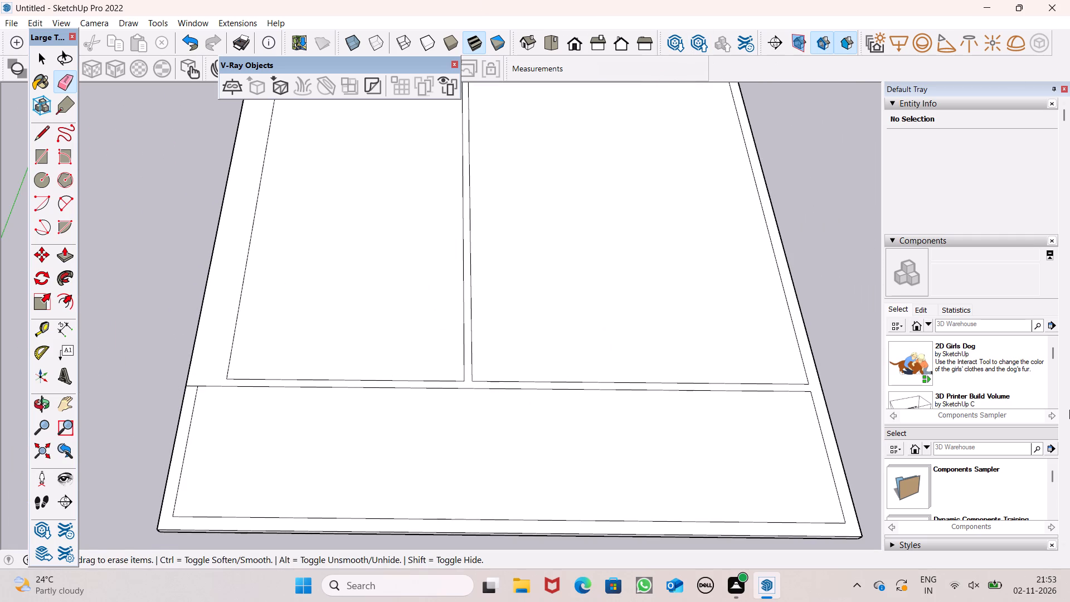
scroll(584, 278, "down", 4)
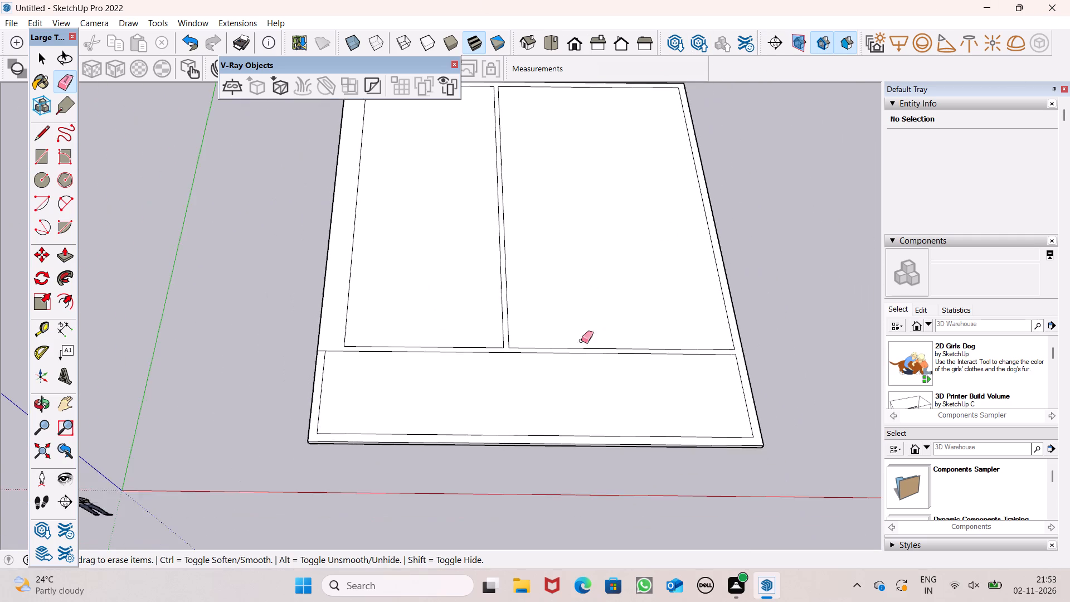
scroll(572, 373, "up", 1)
middle_click_drag(572, 373, 551, 295)
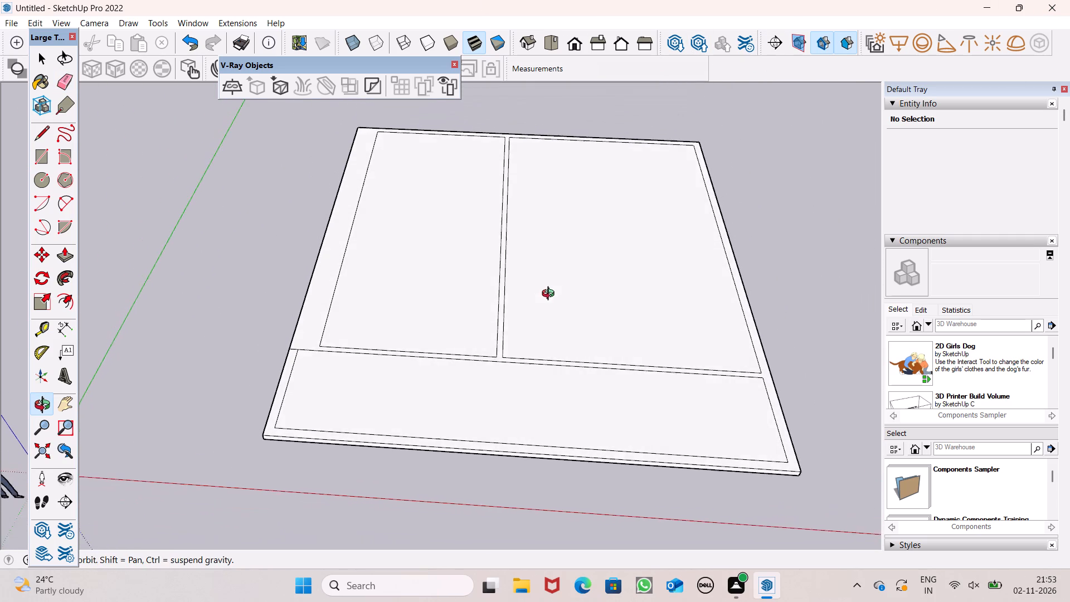
middle_click_drag(551, 295, 555, 275)
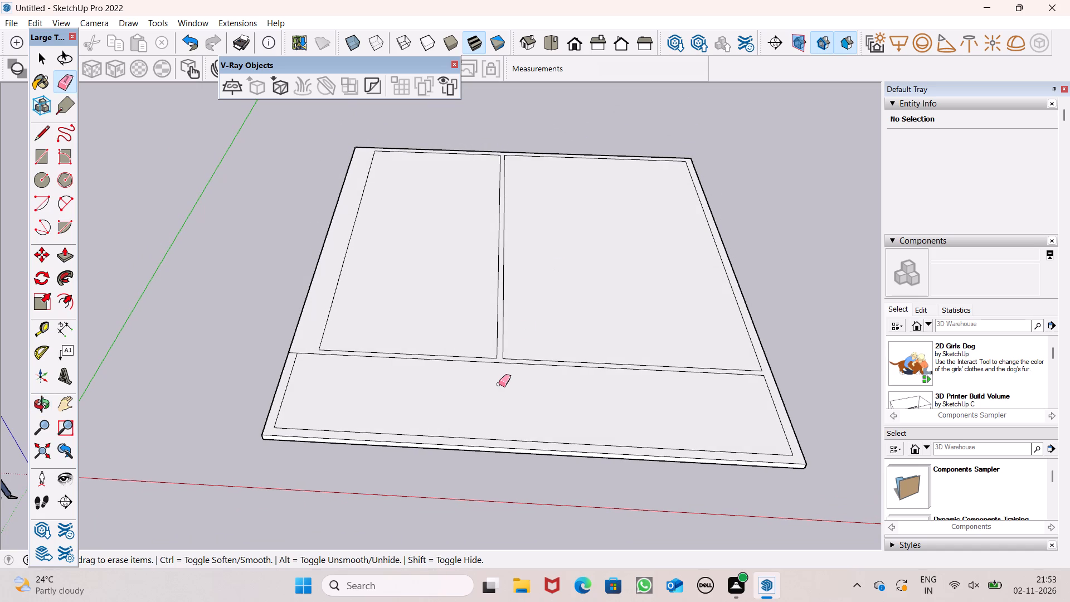
scroll(507, 356, "down", 1)
middle_click_drag(489, 386, 504, 356)
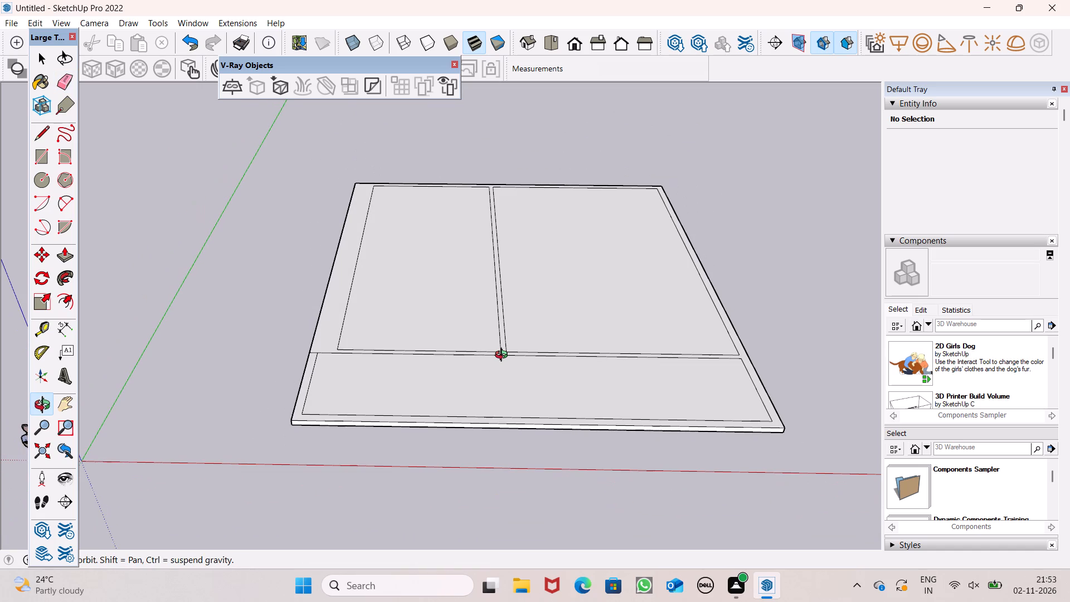
middle_click_drag(504, 356, 504, 356)
scroll(513, 325, "up", 1)
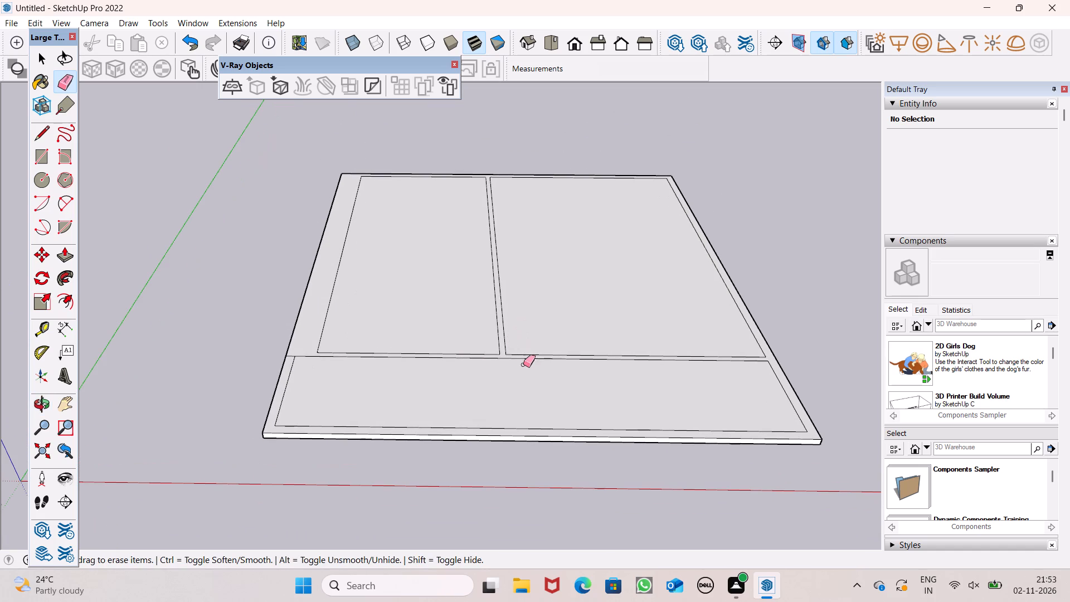
scroll(529, 351, "down", 2)
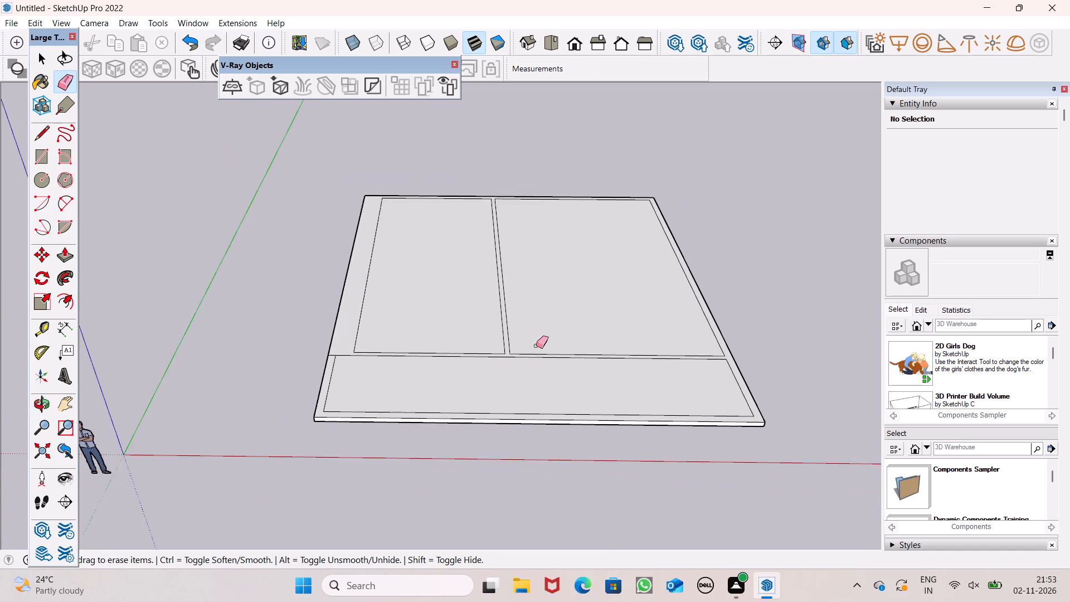
scroll(449, 398, "down", 1)
middle_click_drag(538, 302, 551, 371)
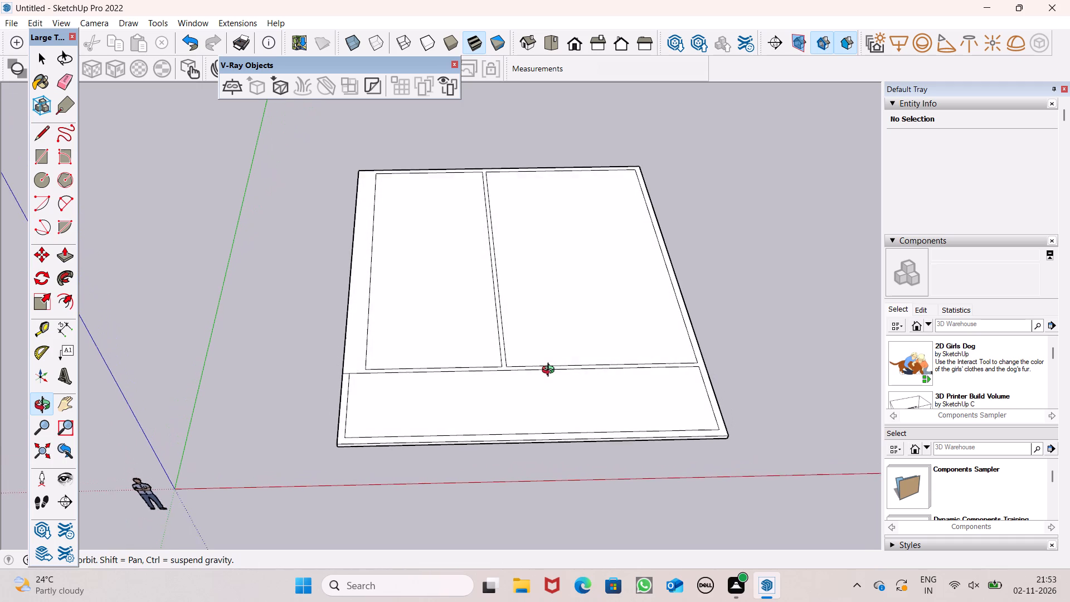
middle_click_drag(551, 371, 529, 400)
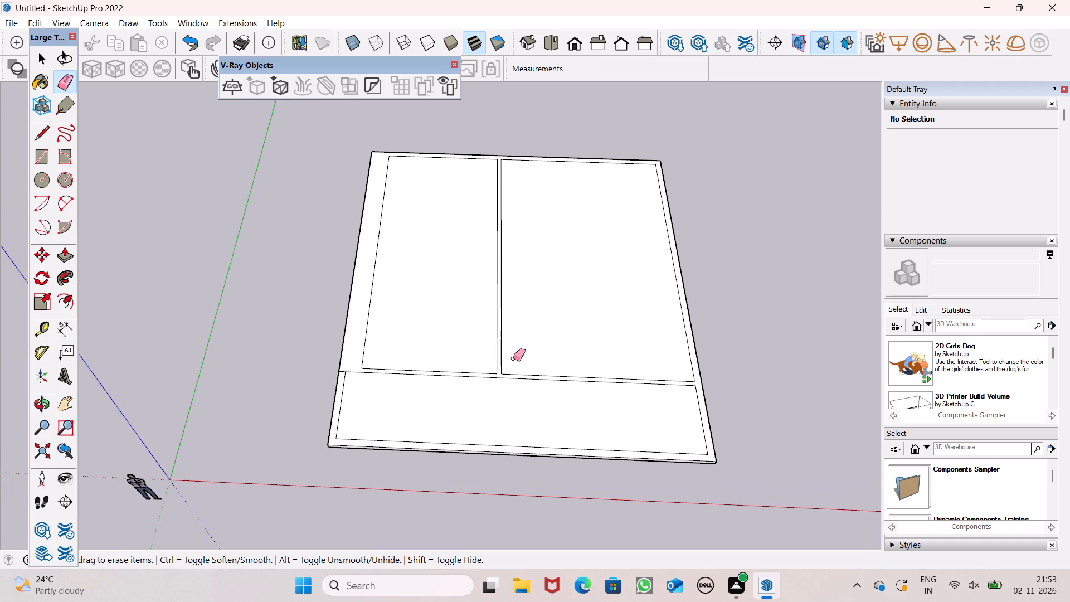
scroll(506, 360, "up", 1)
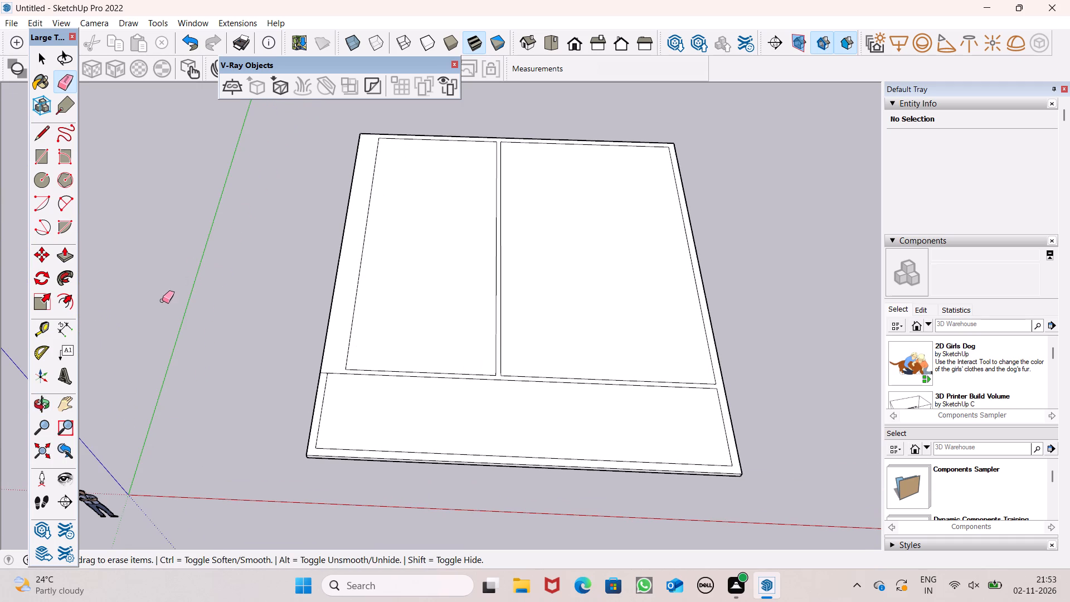
Draw a line extending the cross partition's front line from the right inner wall line to the slab's right outer edge.
left_click(69, 258)
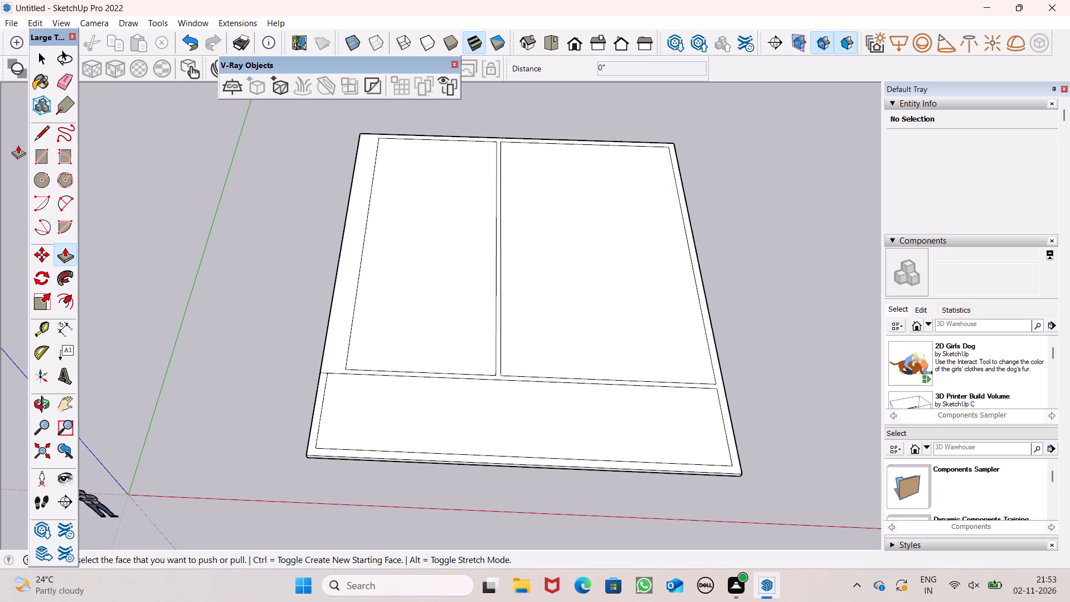
left_click(36, 133)
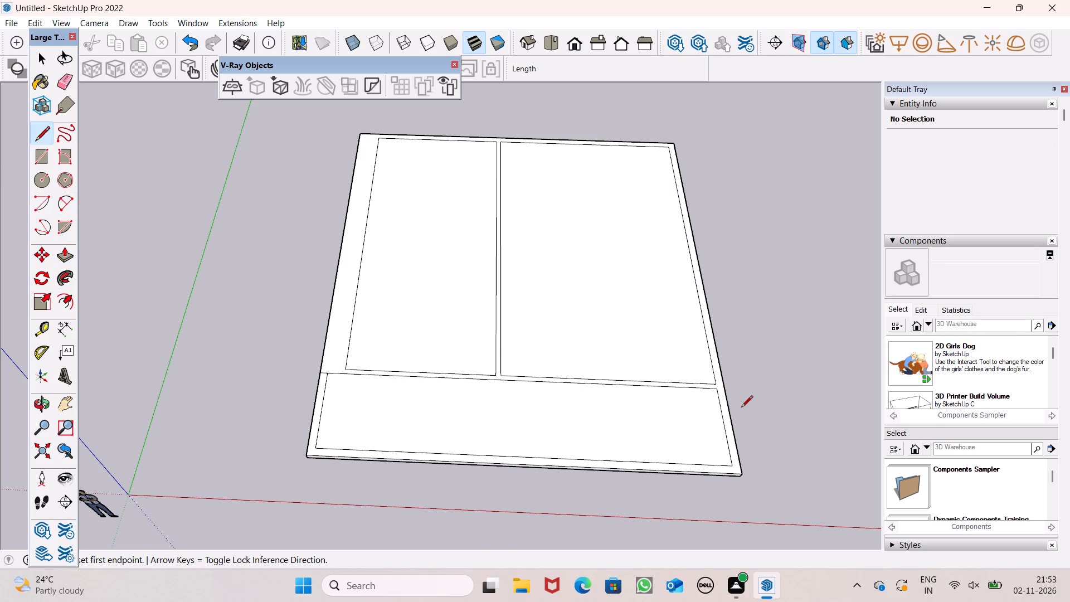
scroll(751, 407, "up", 7)
left_click(690, 375)
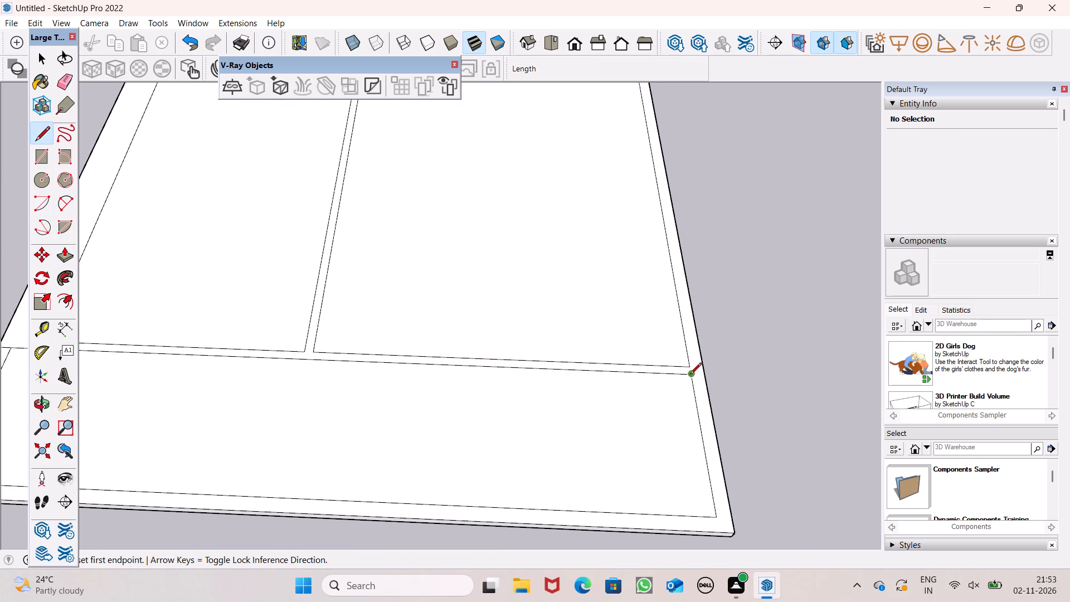
left_click(707, 375)
scroll(756, 274, "down", 7)
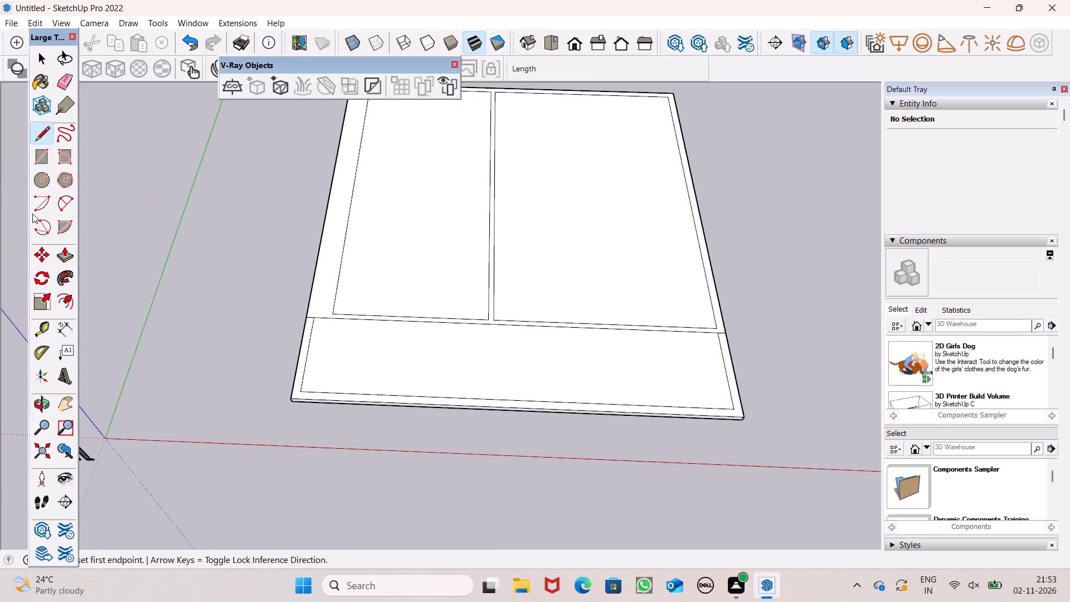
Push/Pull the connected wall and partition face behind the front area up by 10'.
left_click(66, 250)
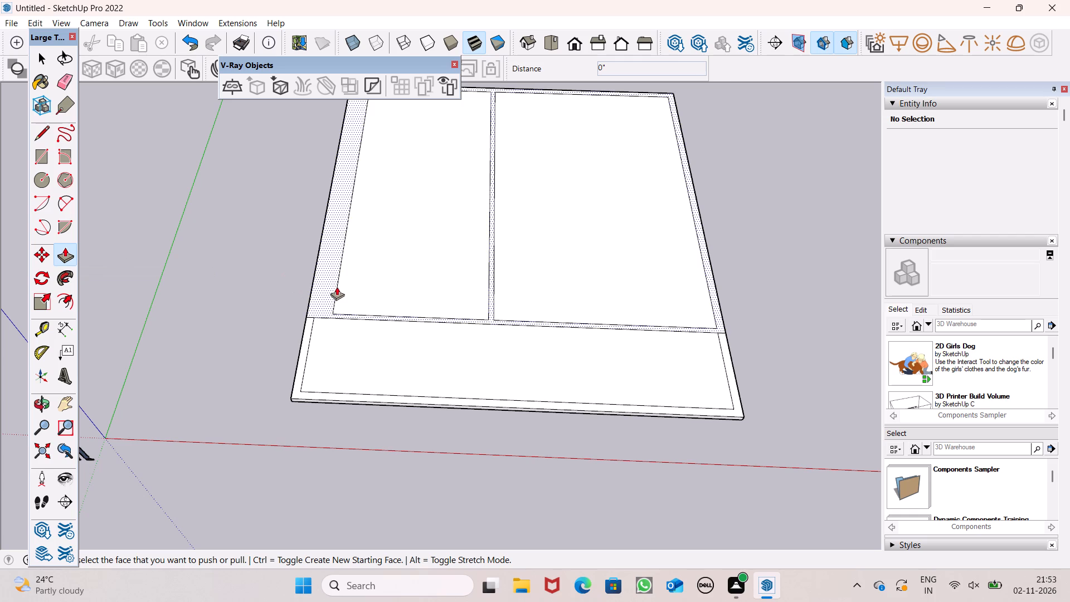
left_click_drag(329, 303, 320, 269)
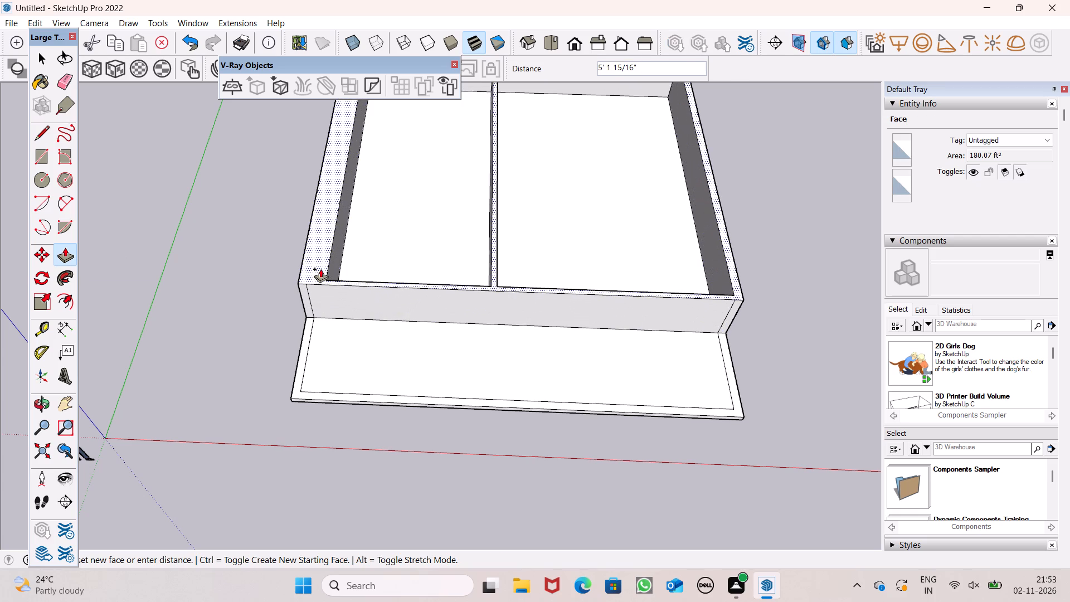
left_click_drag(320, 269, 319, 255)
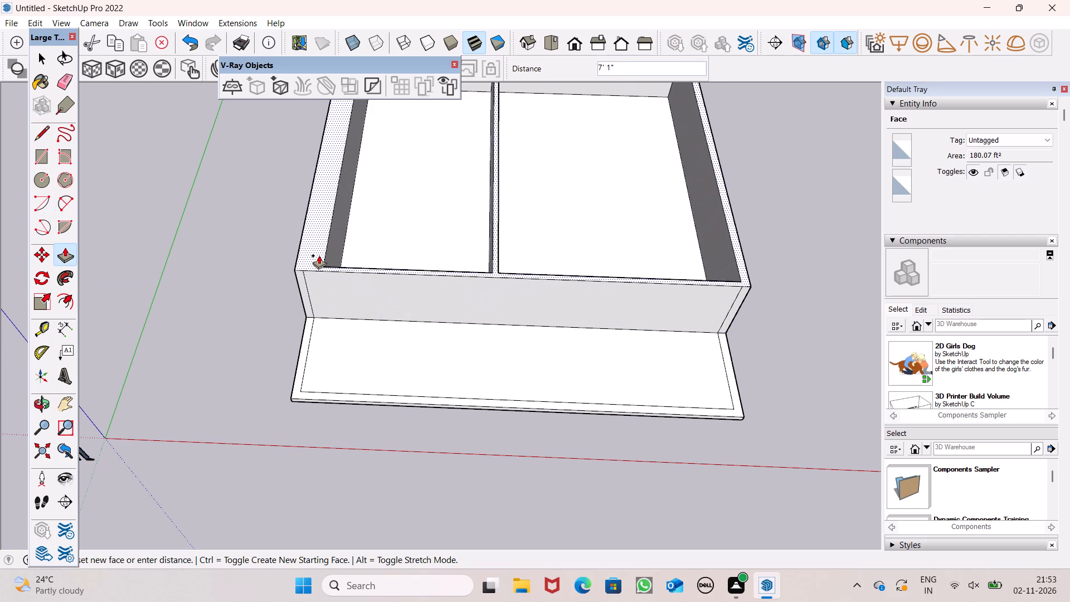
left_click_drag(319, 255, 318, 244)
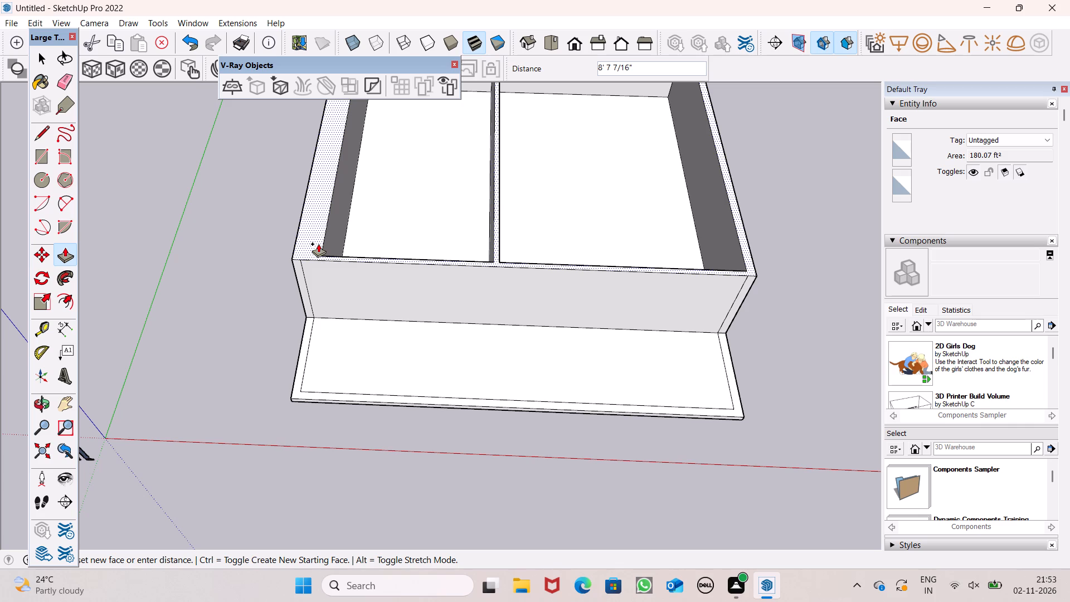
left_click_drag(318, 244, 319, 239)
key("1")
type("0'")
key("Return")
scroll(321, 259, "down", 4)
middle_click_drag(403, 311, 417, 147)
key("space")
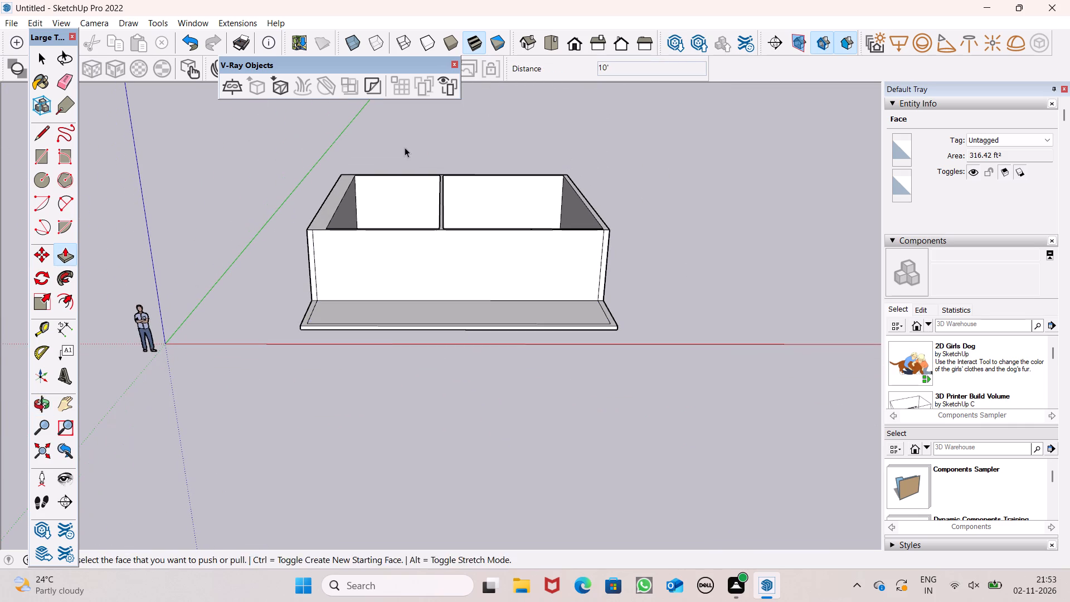
Measure the raised wall's height at its front left corner with the Tape Measure.
left_click_drag(44, 324, 49, 324)
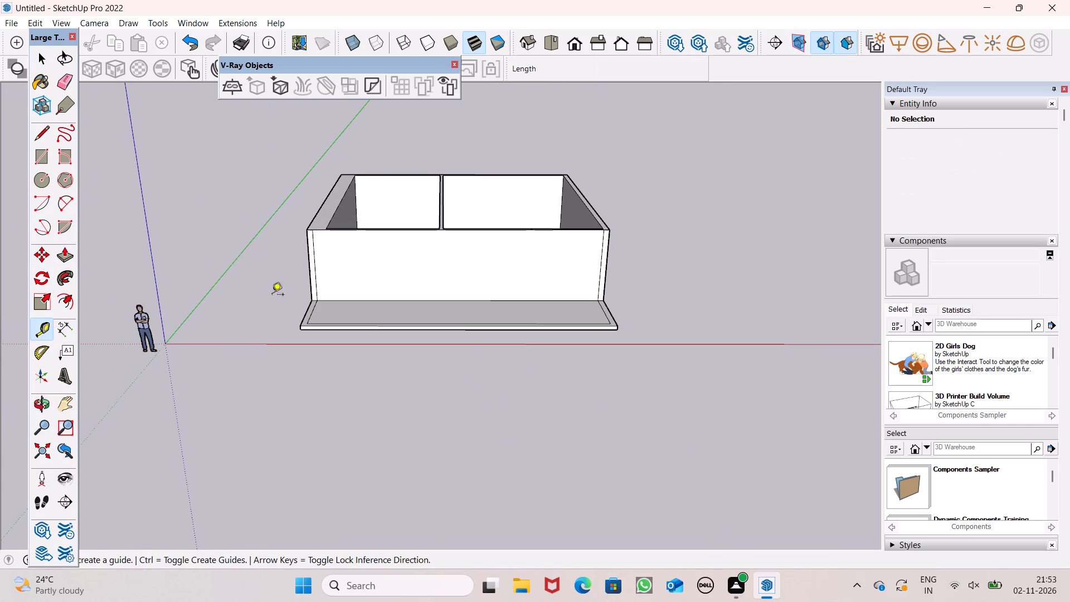
middle_click_drag(272, 295, 347, 250)
scroll(328, 244, "up", 4)
left_click(313, 215)
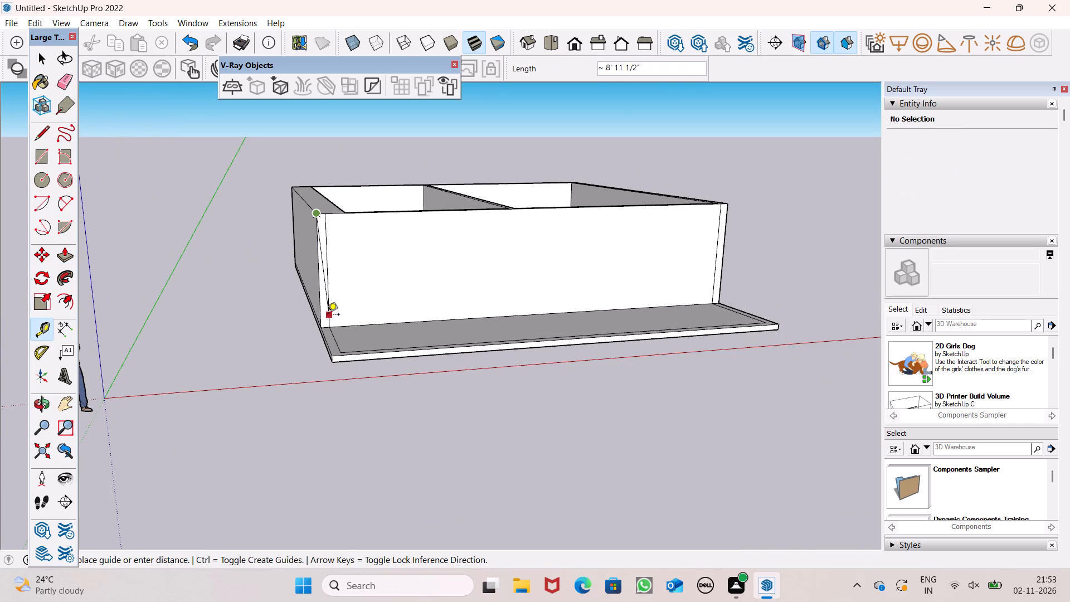
scroll(315, 336, "up", 8)
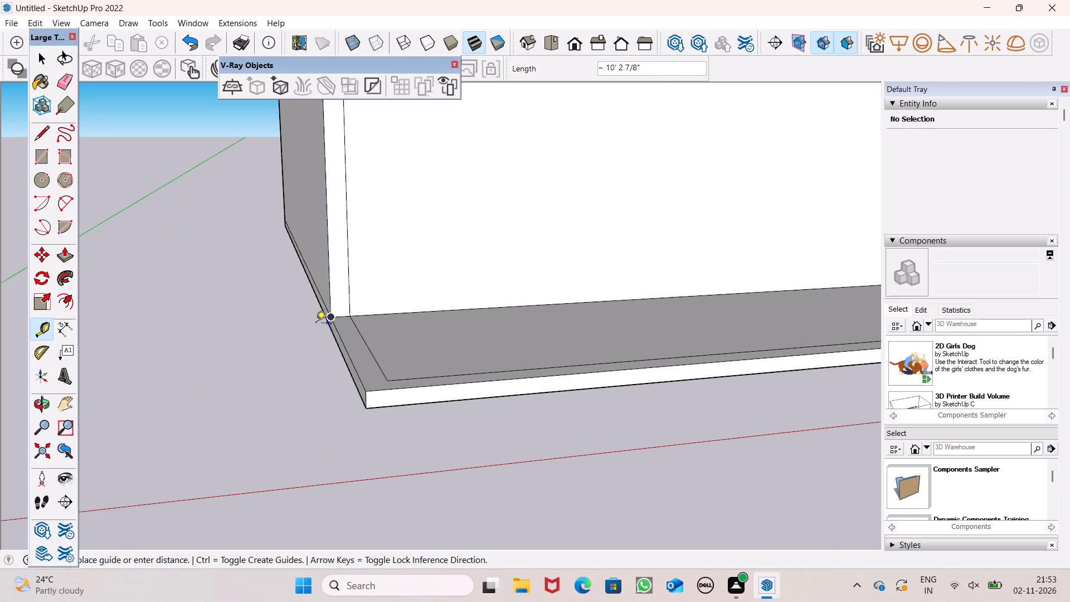
left_click(329, 319)
scroll(416, 317, "down", 5)
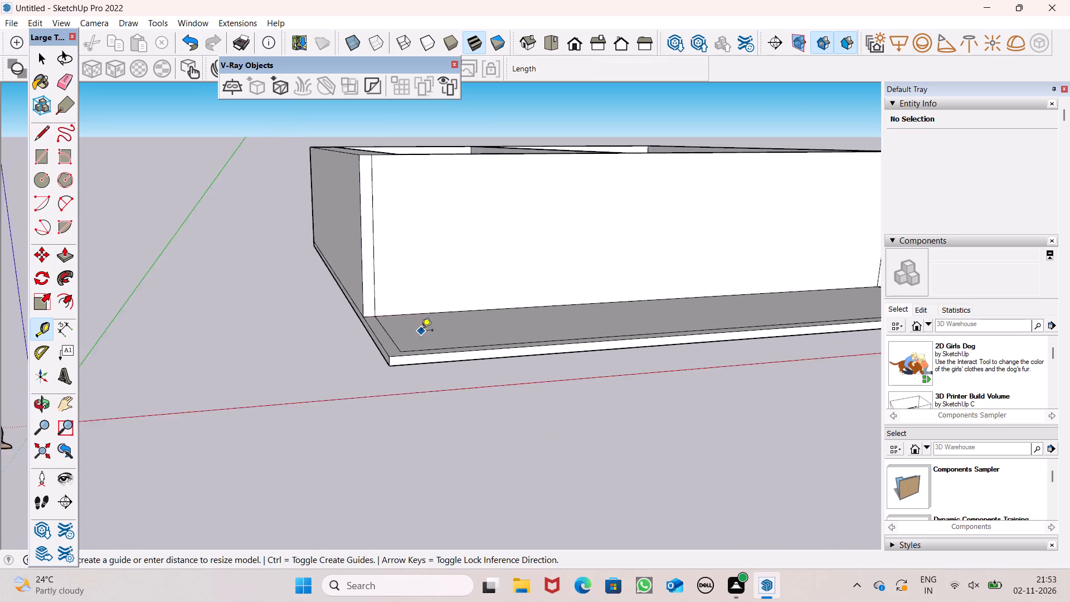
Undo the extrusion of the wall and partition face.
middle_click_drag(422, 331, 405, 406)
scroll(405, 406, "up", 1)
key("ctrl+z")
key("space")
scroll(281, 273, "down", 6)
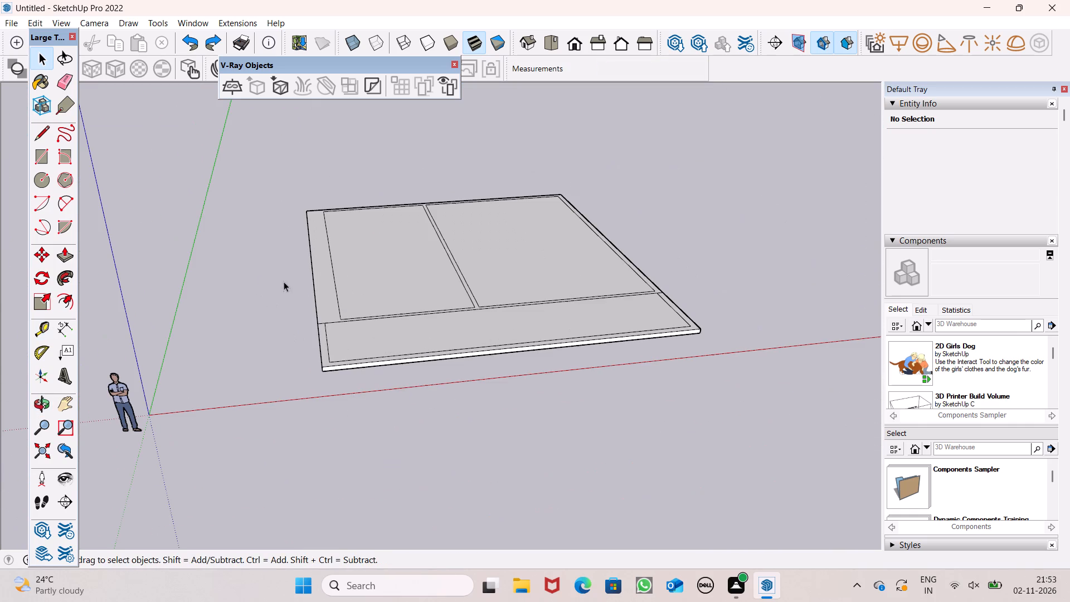
Push/Pull the connected wall and partition face behind the front area up by 10'.
left_click(65, 261)
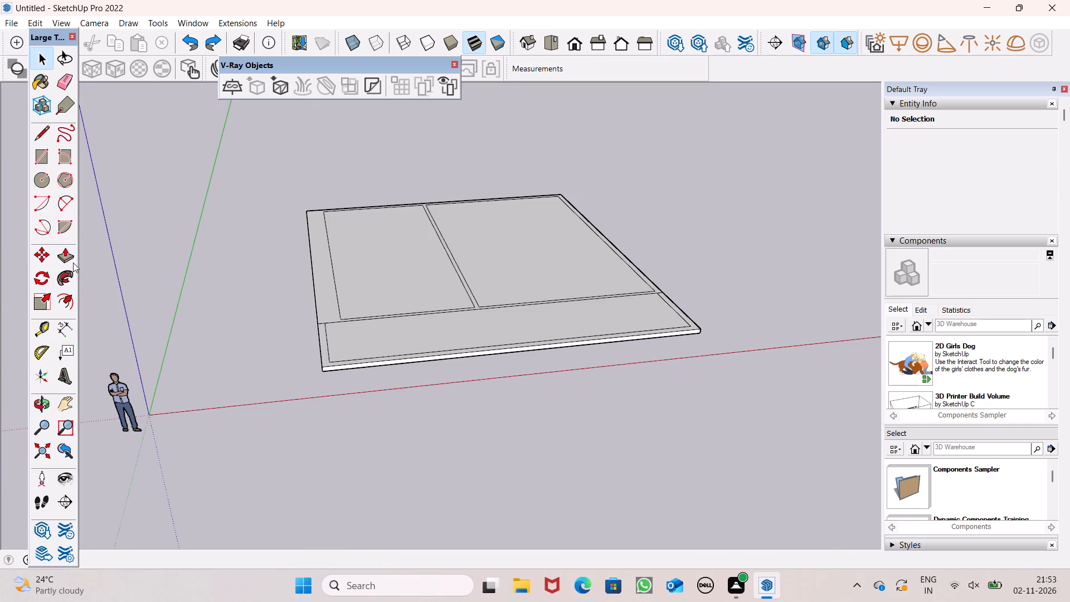
left_click_drag(333, 313, 327, 197)
key("1")
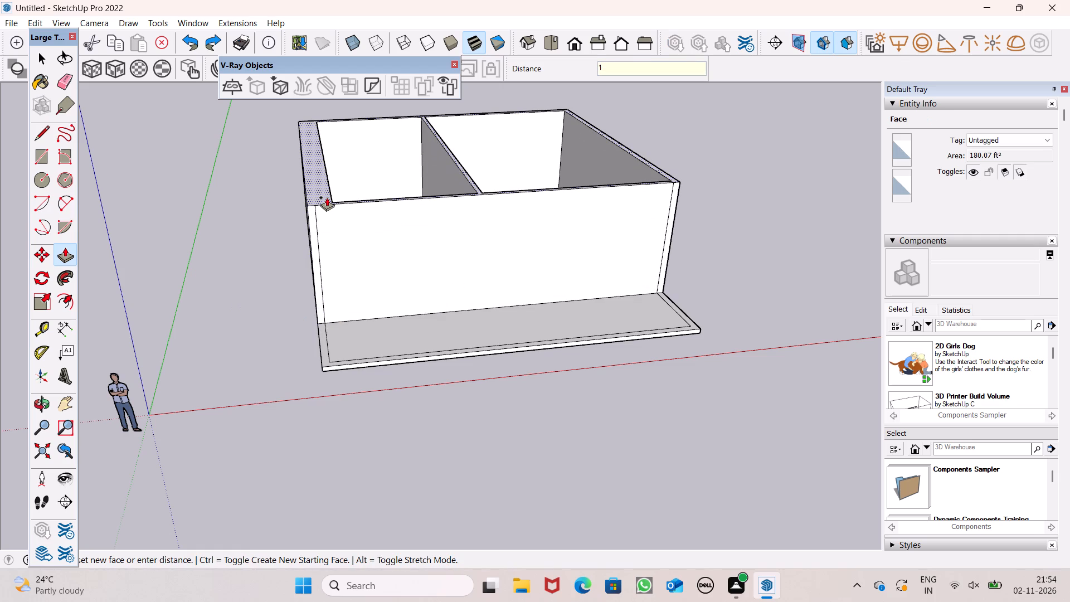
left_click_drag(327, 197, 327, 197)
type("0'")
key("Return")
key("space")
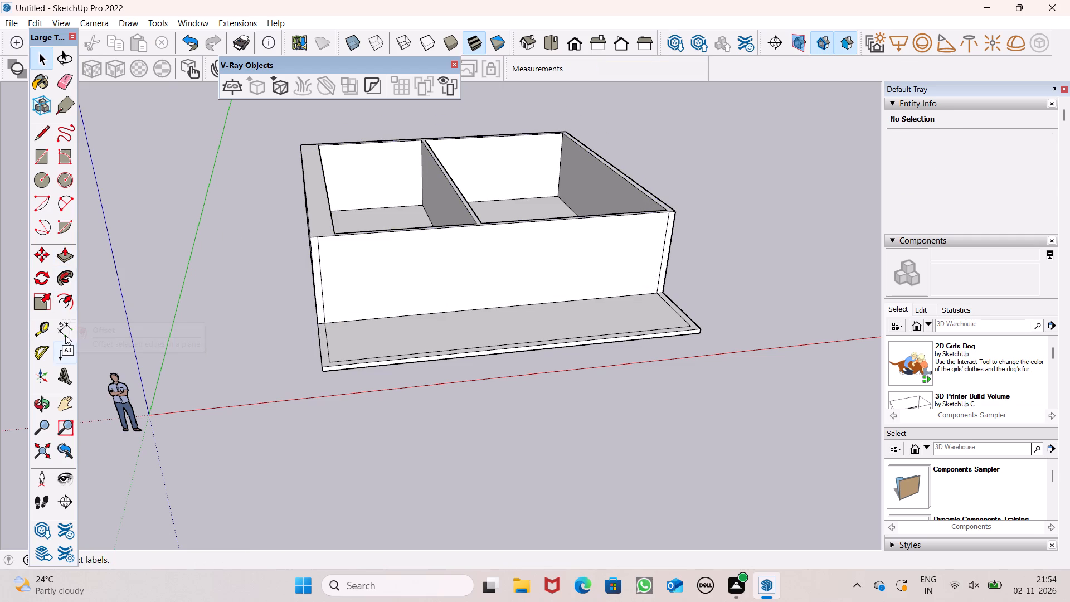
Check the raised wall's height at its front left corner with the Dimension tool, without placing a dimension.
scroll(337, 253, "up", 1)
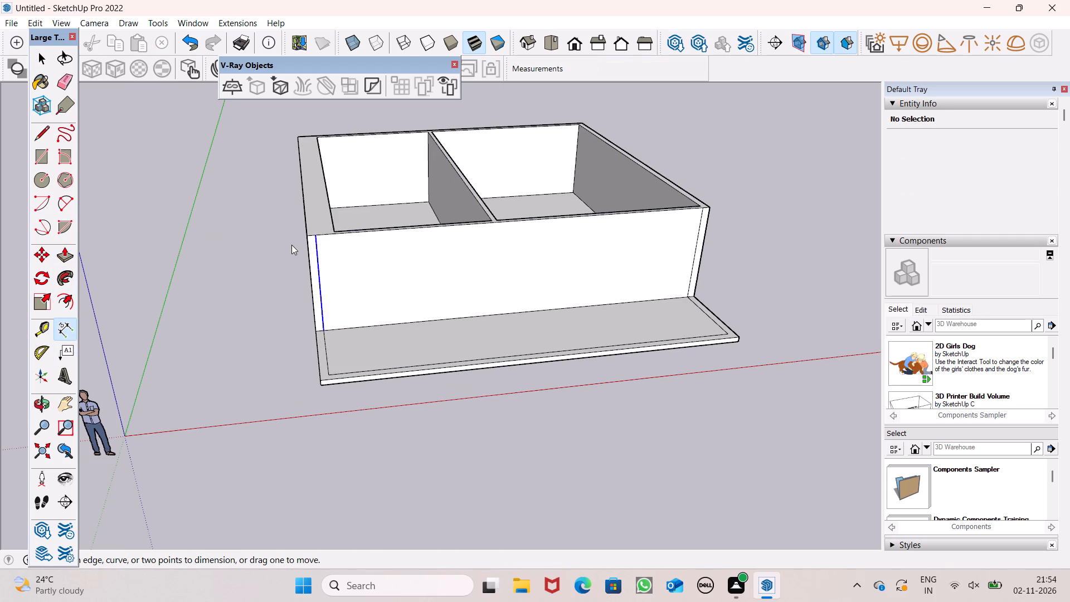
left_click(308, 238)
left_click(317, 328)
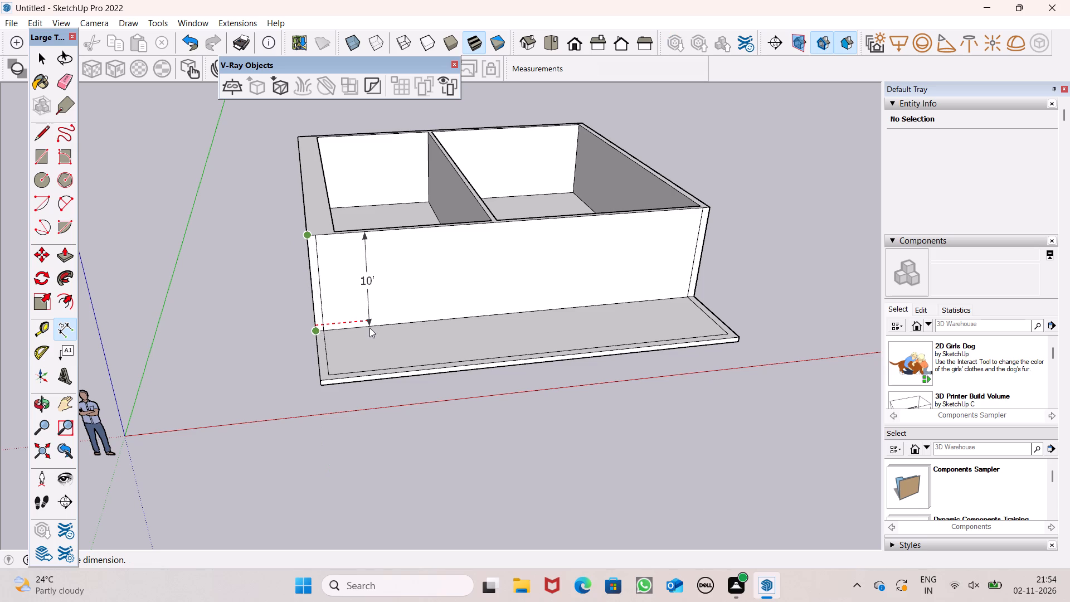
key("Escape")
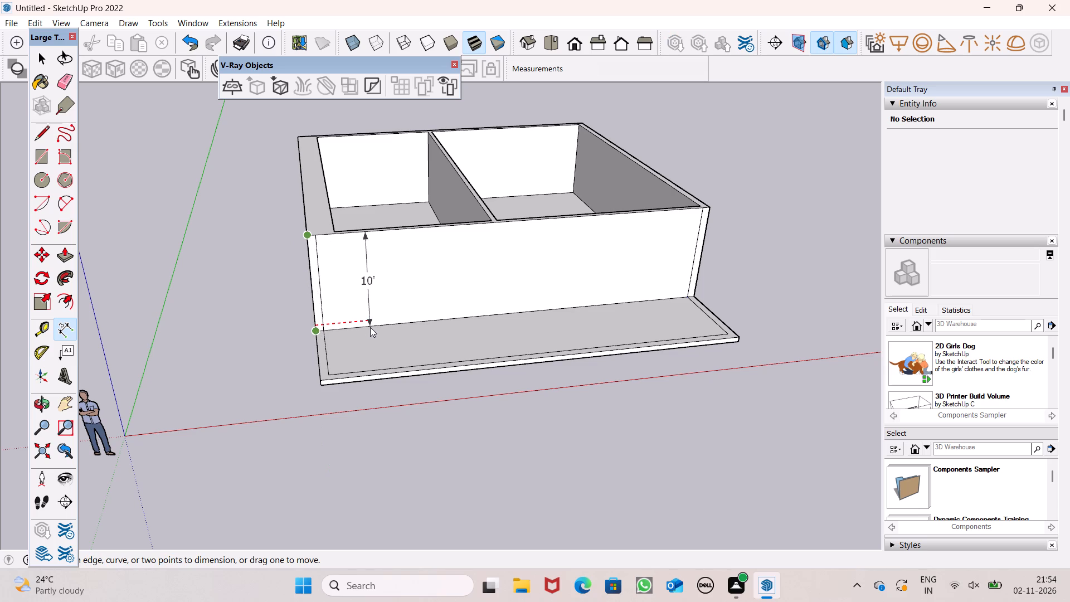
Draw lines from the left room's inner front corner across the wall top and 10' down the front wall face.
scroll(381, 323, "down", 2)
middle_click_drag(502, 407, 498, 289)
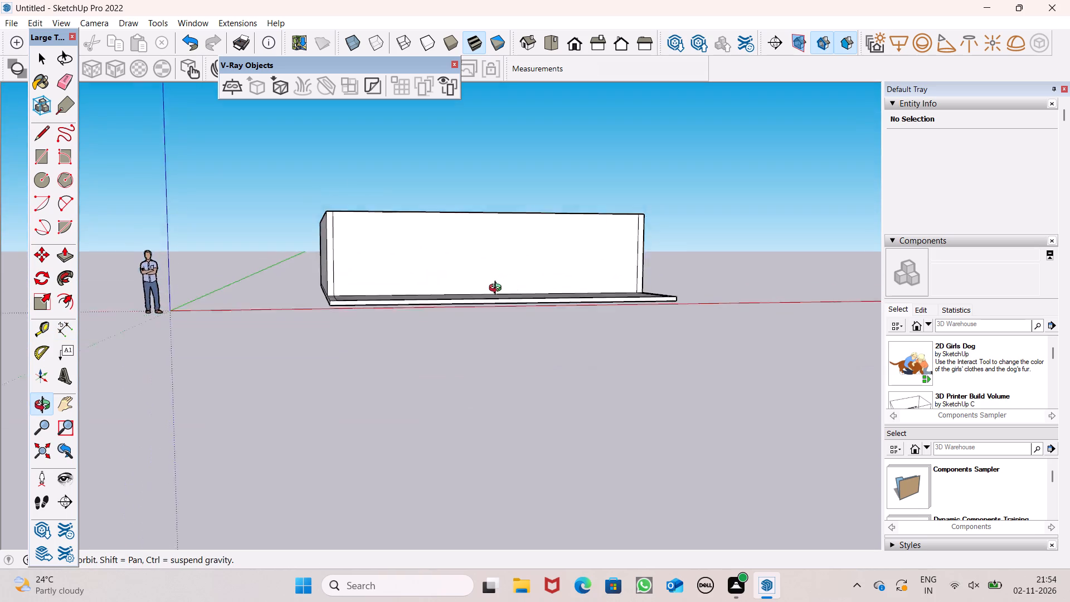
middle_click_drag(498, 289, 507, 370)
scroll(504, 331, "down", 2)
middle_click_drag(524, 326, 470, 364)
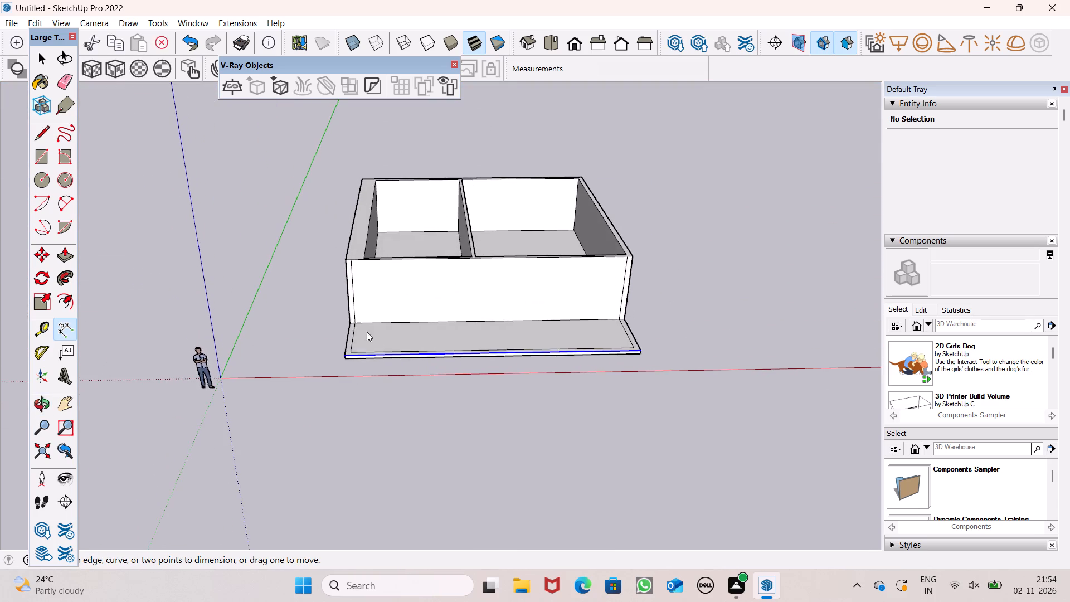
scroll(346, 298, "up", 7)
scroll(376, 203, "up", 2)
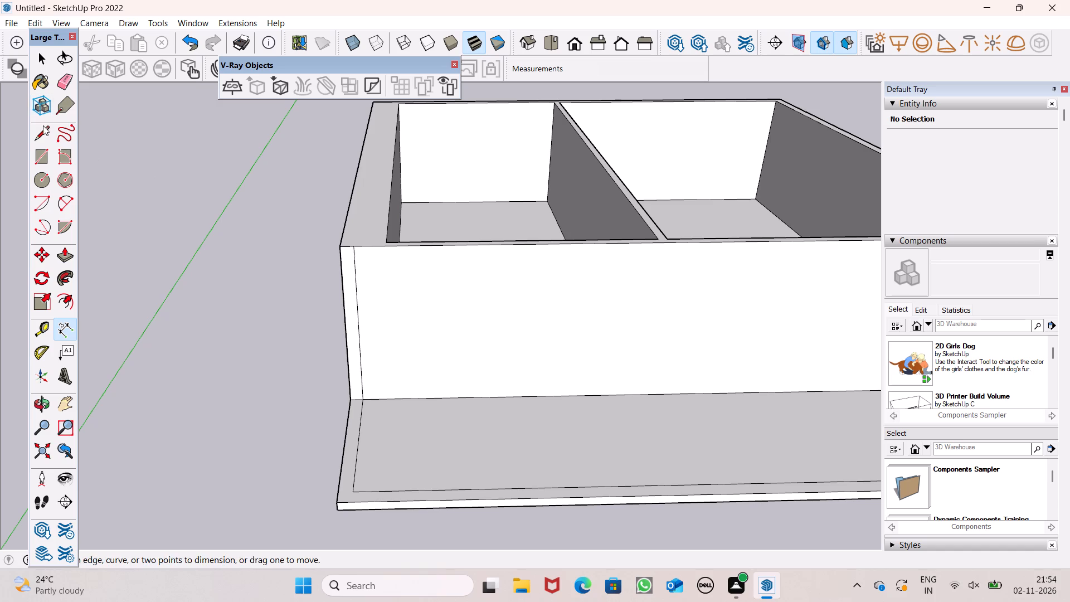
left_click(43, 136)
scroll(395, 256, "up", 6)
left_click(383, 234)
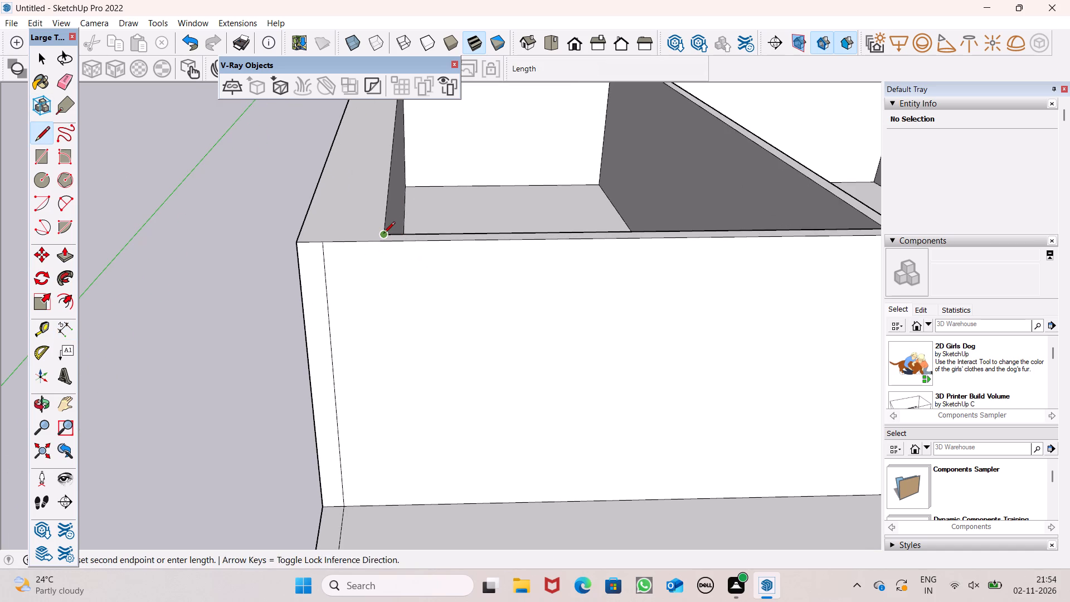
left_click(382, 244)
left_click(382, 244)
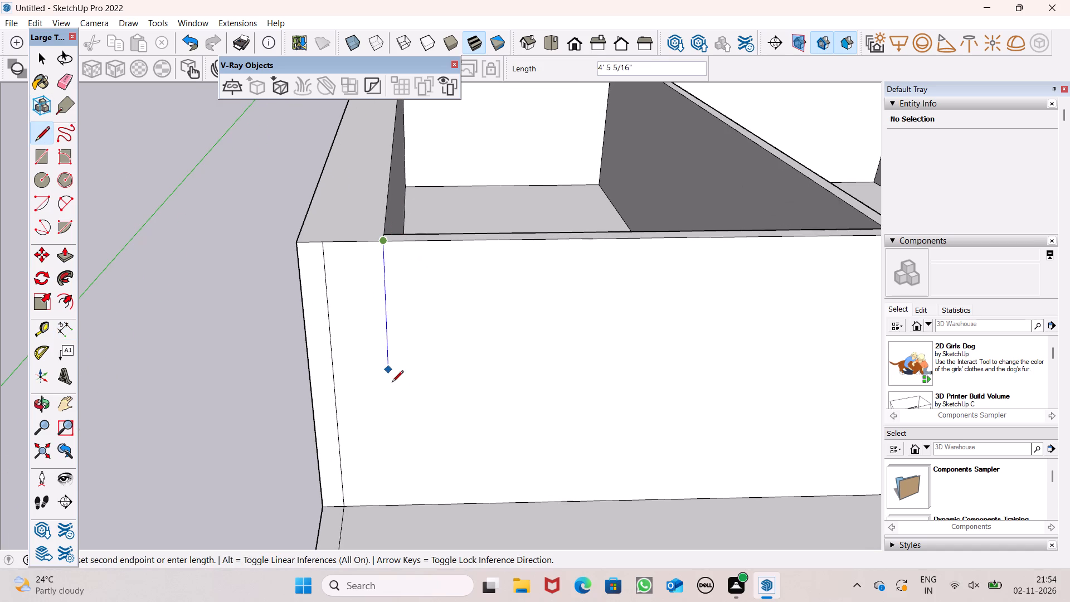
left_click(395, 507)
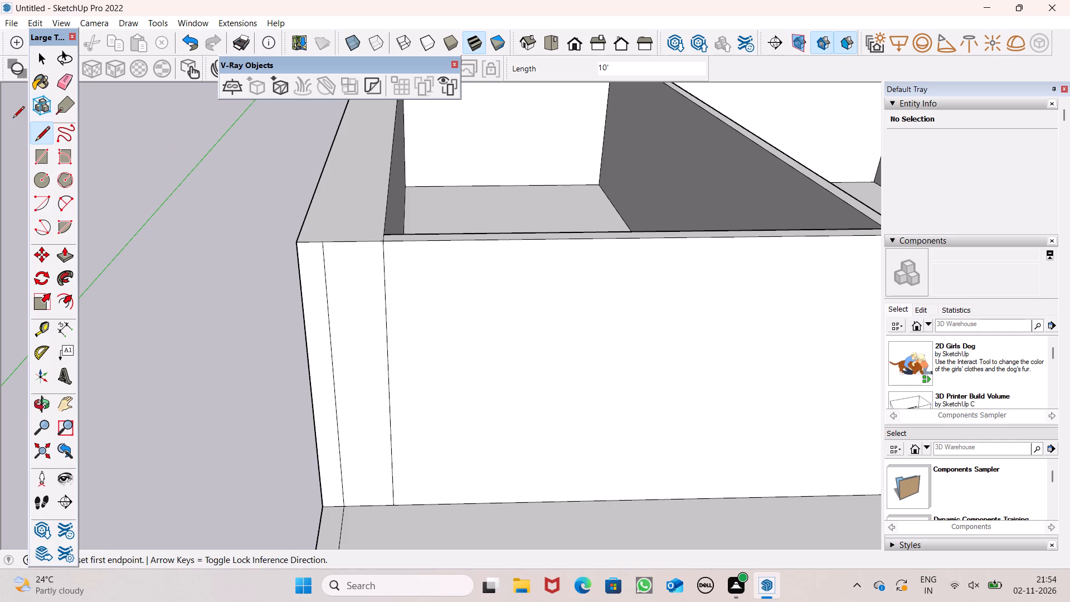
Erase the old vertical line on the front wall face, between its left corner and the new line.
left_click(65, 81)
left_click_drag(339, 304, 335, 307)
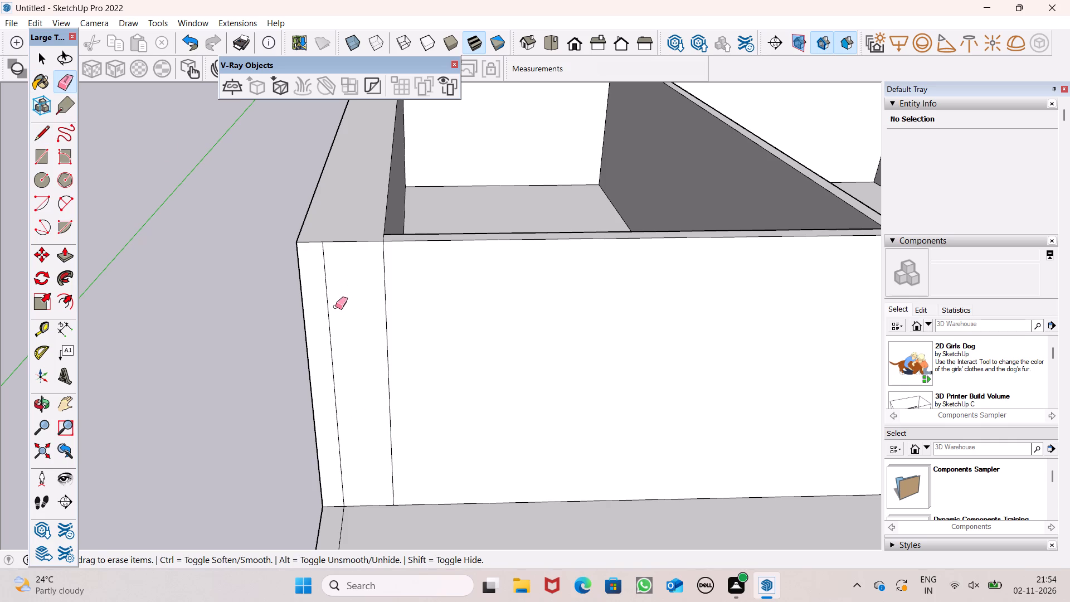
left_click_drag(335, 307, 335, 325)
Examine the raised walls, rooms and front area from several angles.
scroll(334, 322, "down", 6)
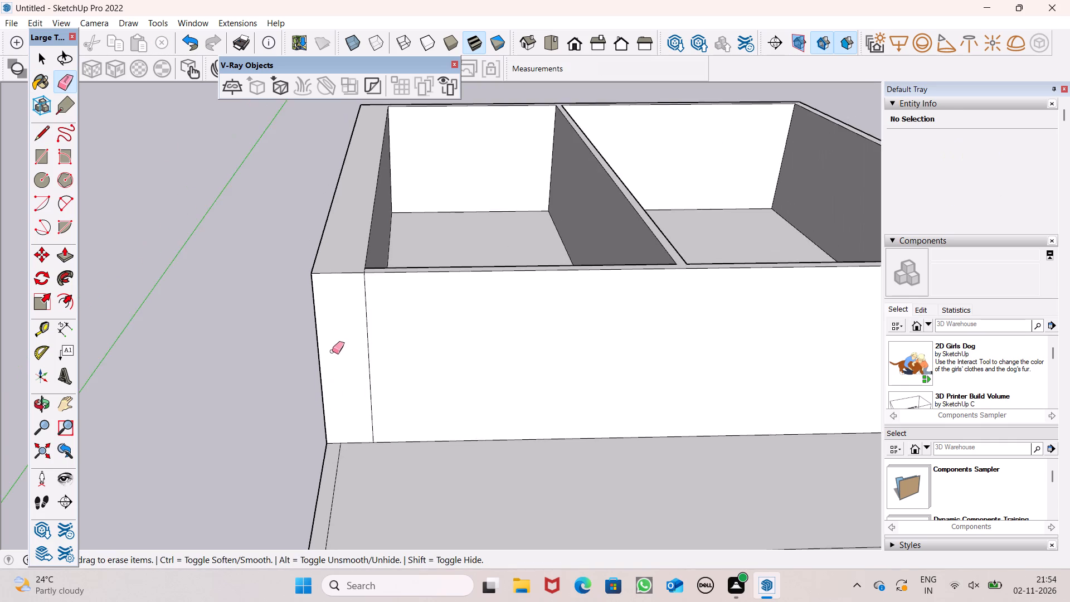
middle_click_drag(344, 425, 351, 478)
scroll(347, 357, "down", 5)
middle_click_drag(386, 336, 367, 293)
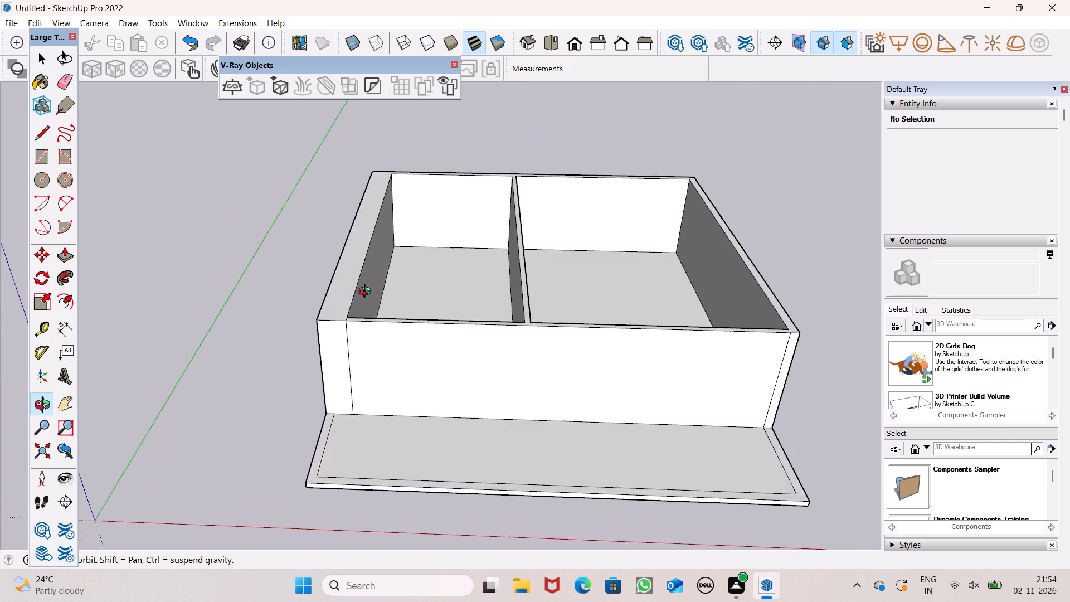
middle_click_drag(367, 293, 361, 277)
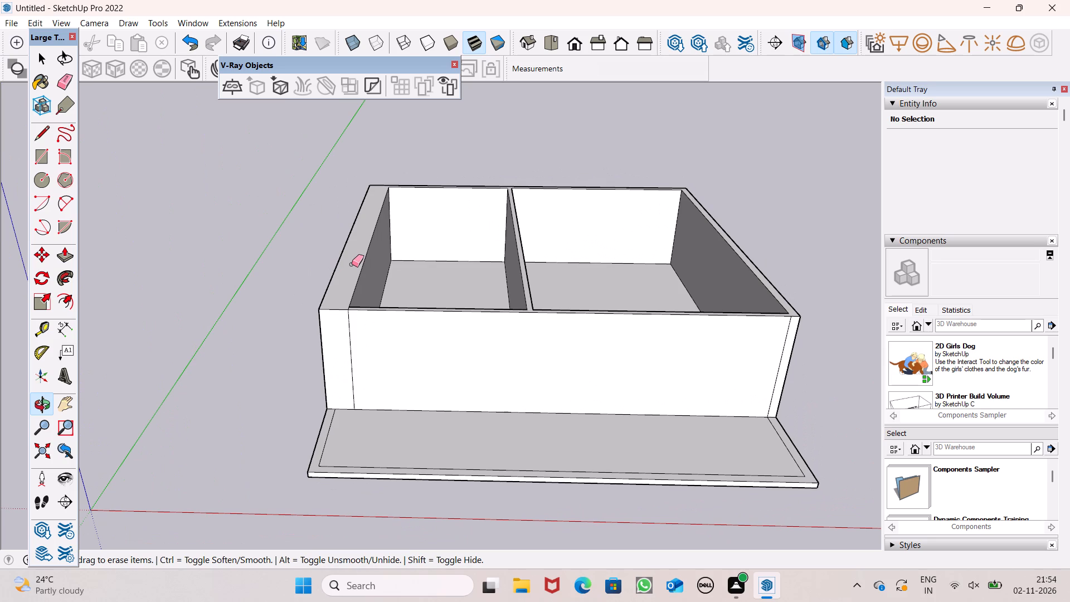
scroll(365, 274, "down", 4)
middle_click_drag(448, 347, 455, 264)
scroll(469, 276, "up", 1)
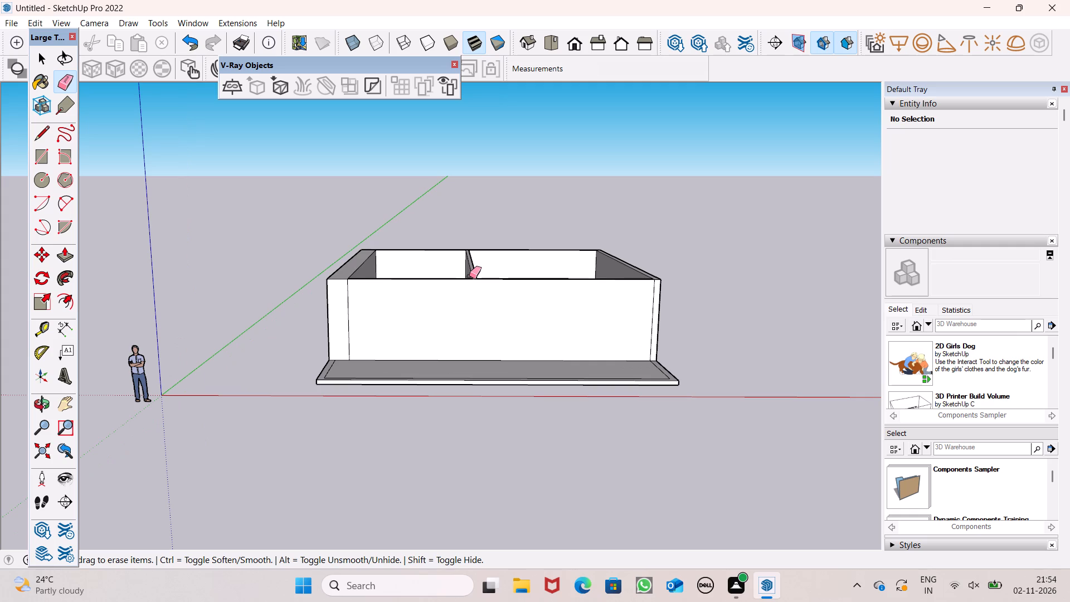
scroll(469, 276, "down", 5)
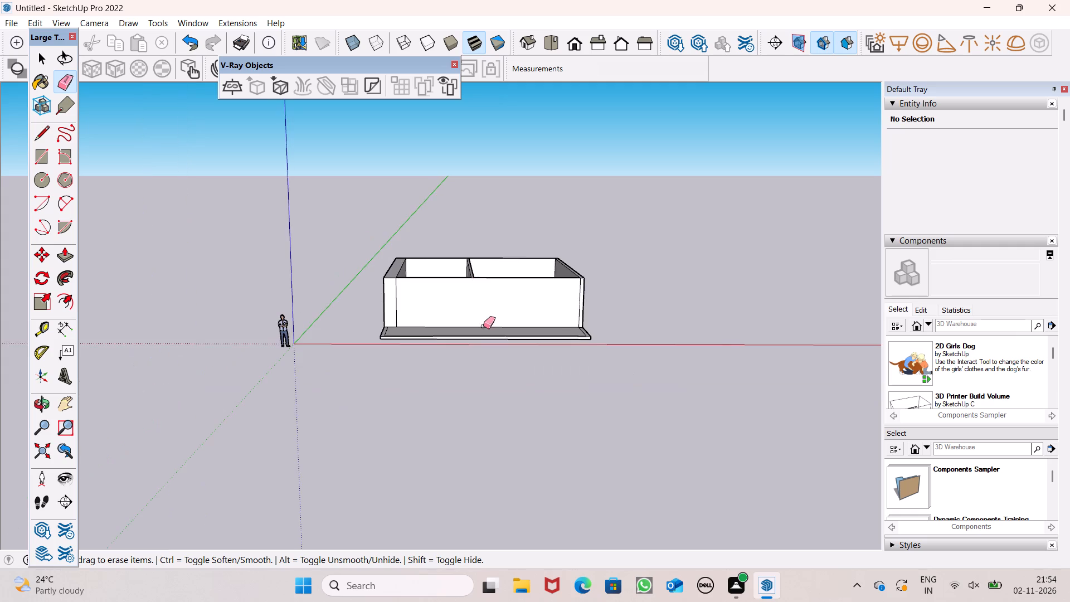
middle_click_drag(484, 326, 500, 433)
scroll(403, 238, "up", 6)
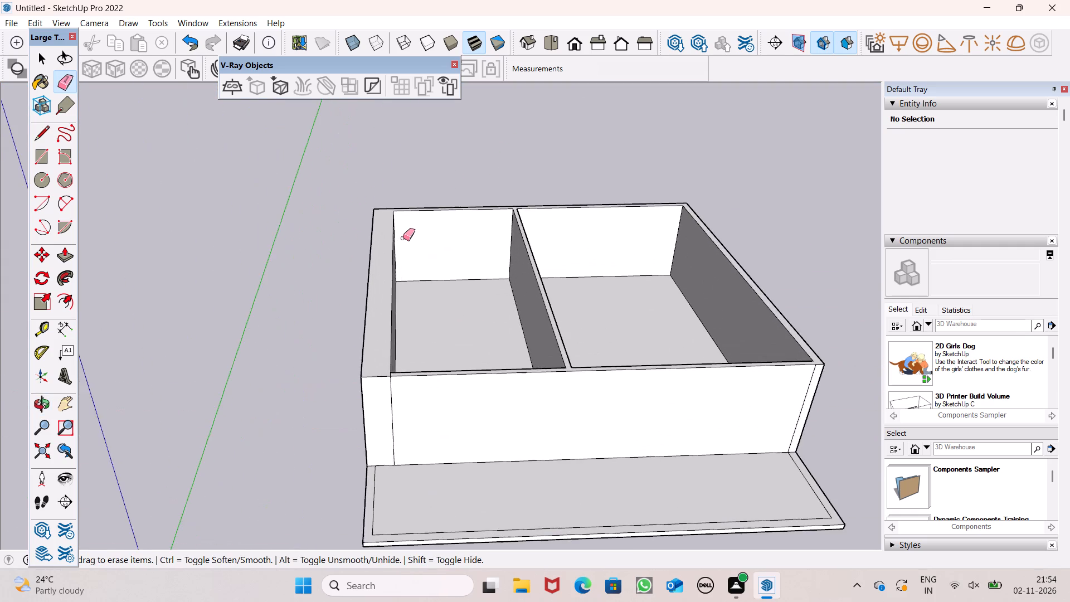
scroll(403, 238, "up", 1)
scroll(403, 238, "down", 4)
middle_click_drag(445, 305, 392, 309)
scroll(398, 300, "up", 3)
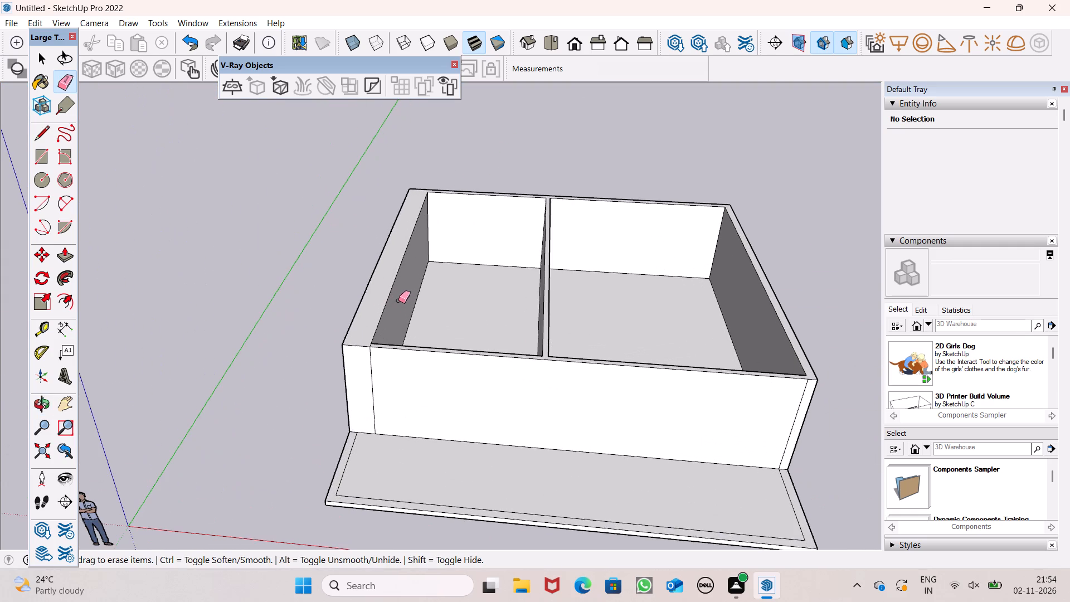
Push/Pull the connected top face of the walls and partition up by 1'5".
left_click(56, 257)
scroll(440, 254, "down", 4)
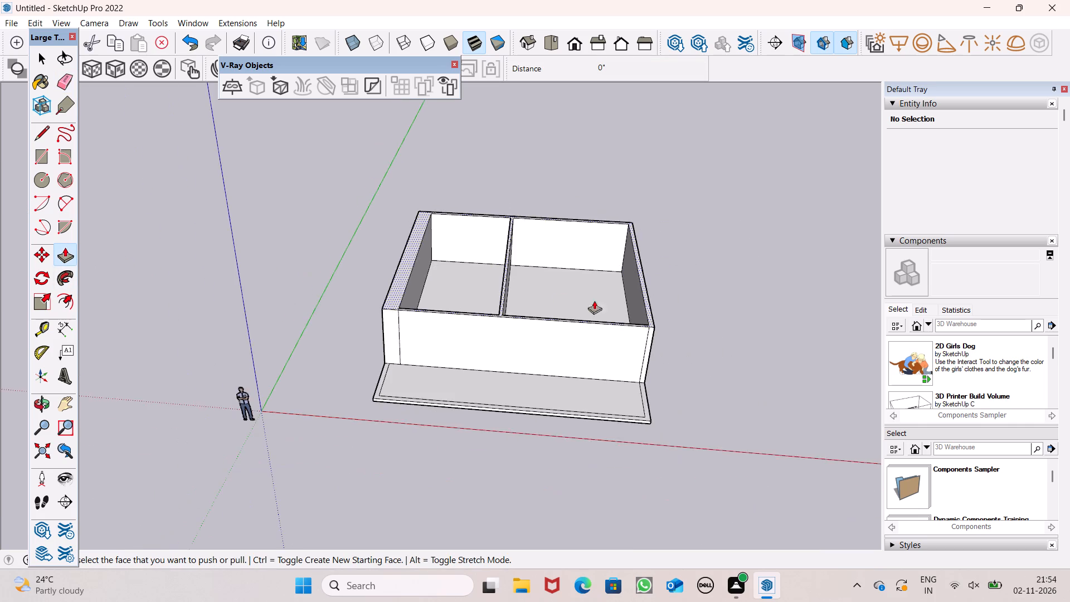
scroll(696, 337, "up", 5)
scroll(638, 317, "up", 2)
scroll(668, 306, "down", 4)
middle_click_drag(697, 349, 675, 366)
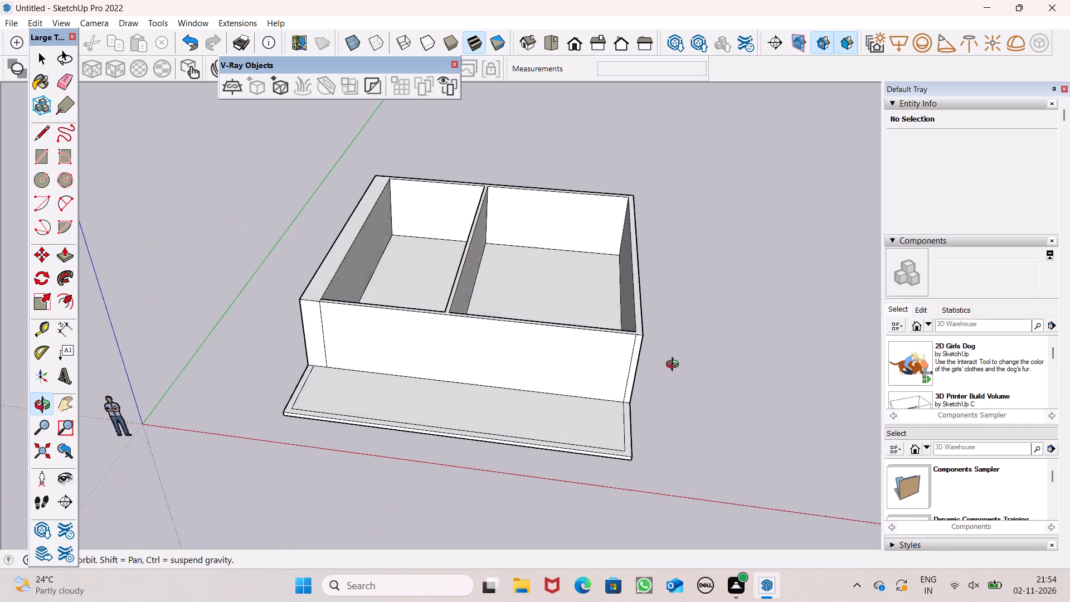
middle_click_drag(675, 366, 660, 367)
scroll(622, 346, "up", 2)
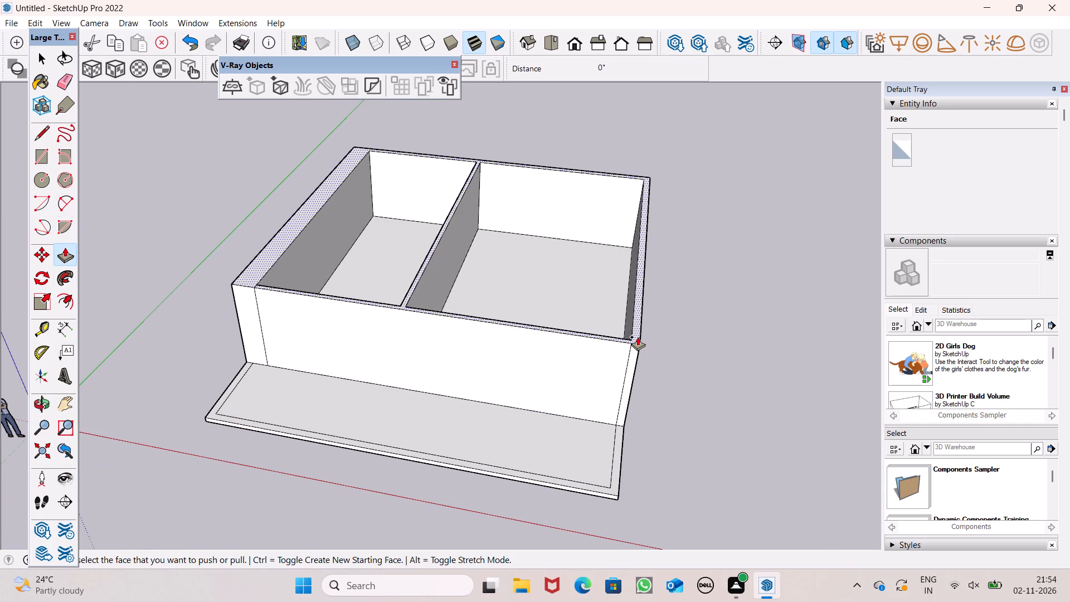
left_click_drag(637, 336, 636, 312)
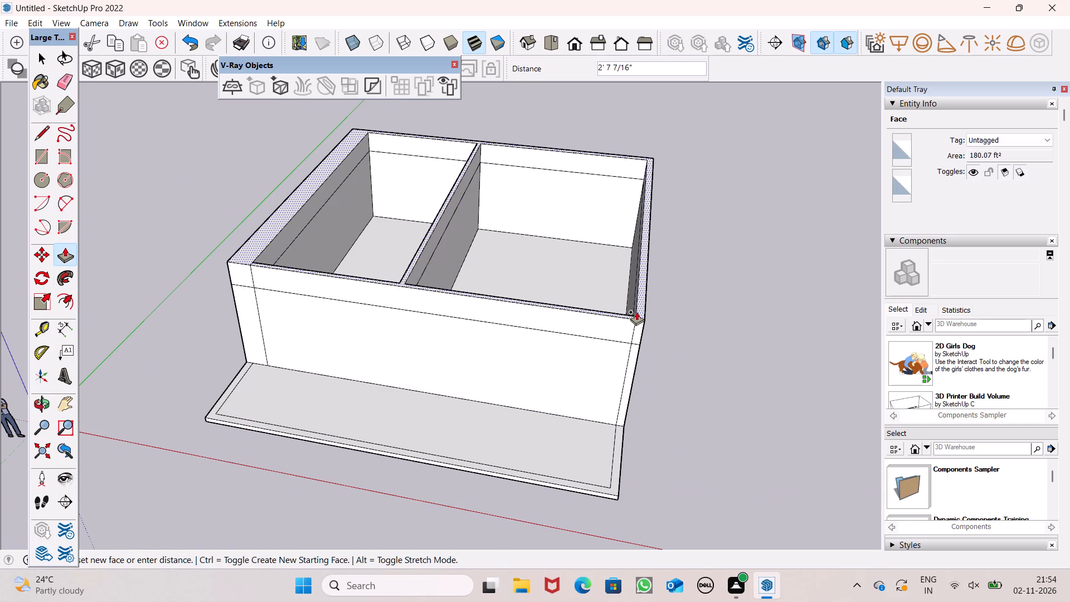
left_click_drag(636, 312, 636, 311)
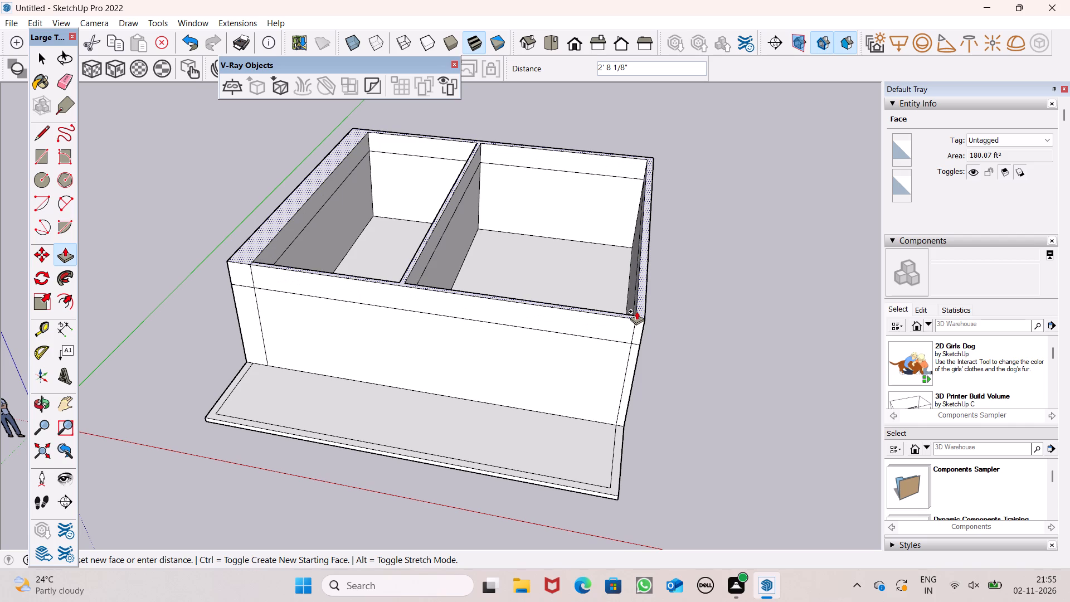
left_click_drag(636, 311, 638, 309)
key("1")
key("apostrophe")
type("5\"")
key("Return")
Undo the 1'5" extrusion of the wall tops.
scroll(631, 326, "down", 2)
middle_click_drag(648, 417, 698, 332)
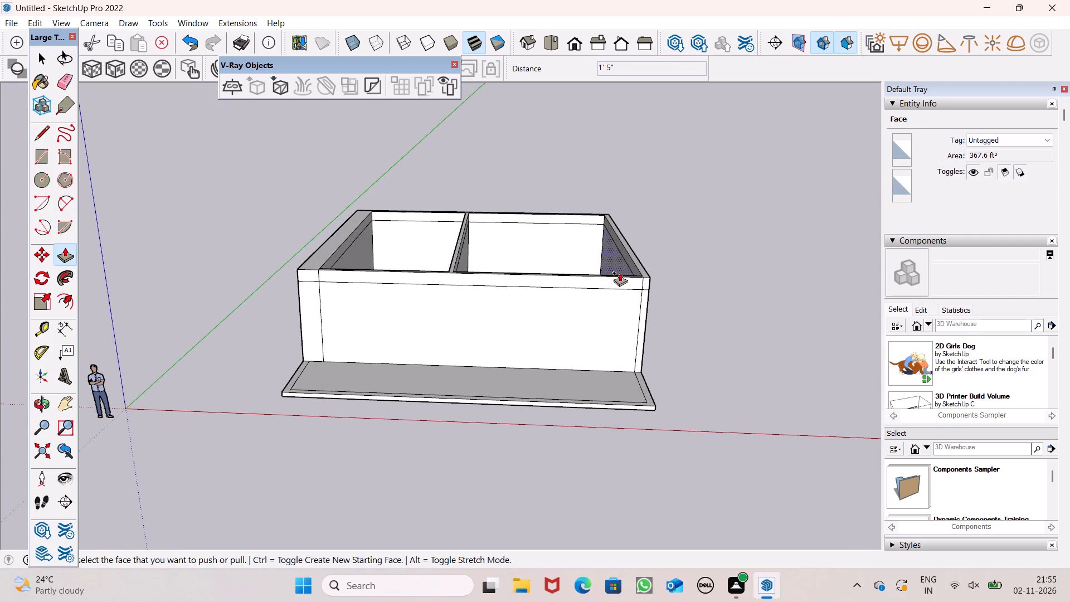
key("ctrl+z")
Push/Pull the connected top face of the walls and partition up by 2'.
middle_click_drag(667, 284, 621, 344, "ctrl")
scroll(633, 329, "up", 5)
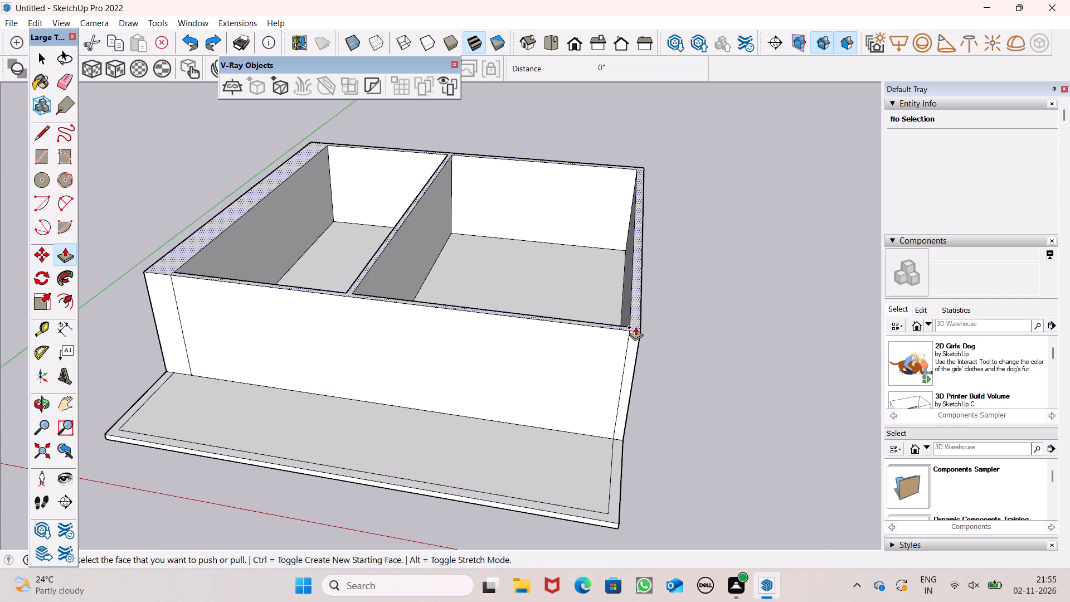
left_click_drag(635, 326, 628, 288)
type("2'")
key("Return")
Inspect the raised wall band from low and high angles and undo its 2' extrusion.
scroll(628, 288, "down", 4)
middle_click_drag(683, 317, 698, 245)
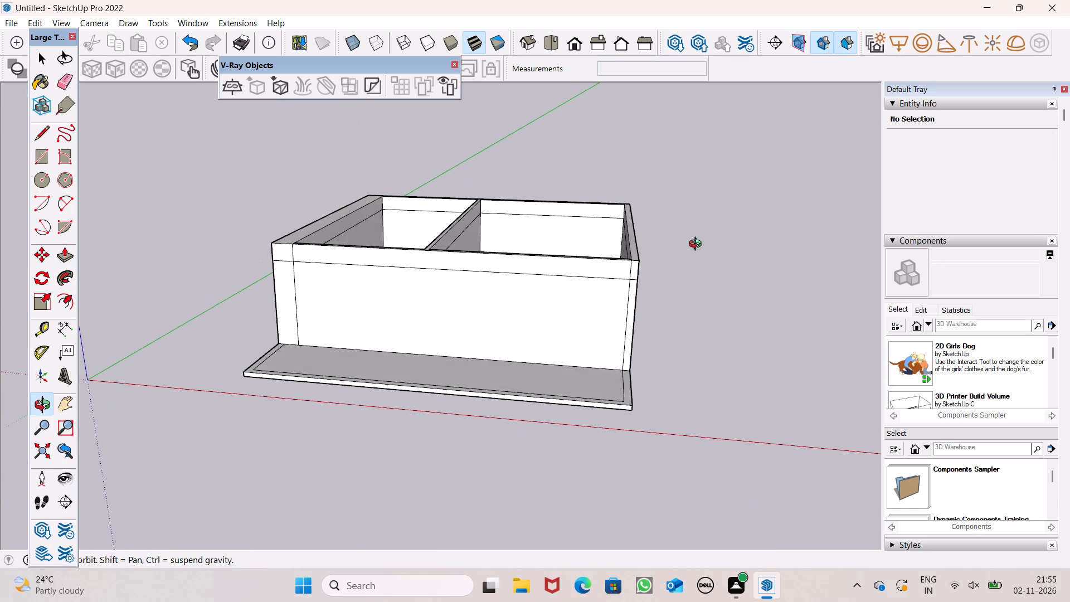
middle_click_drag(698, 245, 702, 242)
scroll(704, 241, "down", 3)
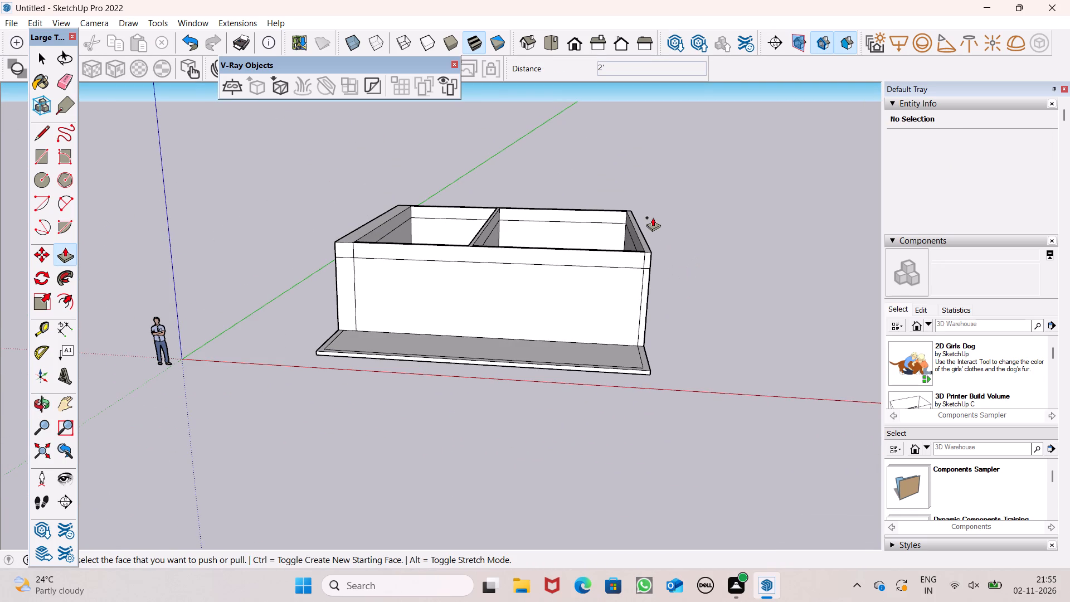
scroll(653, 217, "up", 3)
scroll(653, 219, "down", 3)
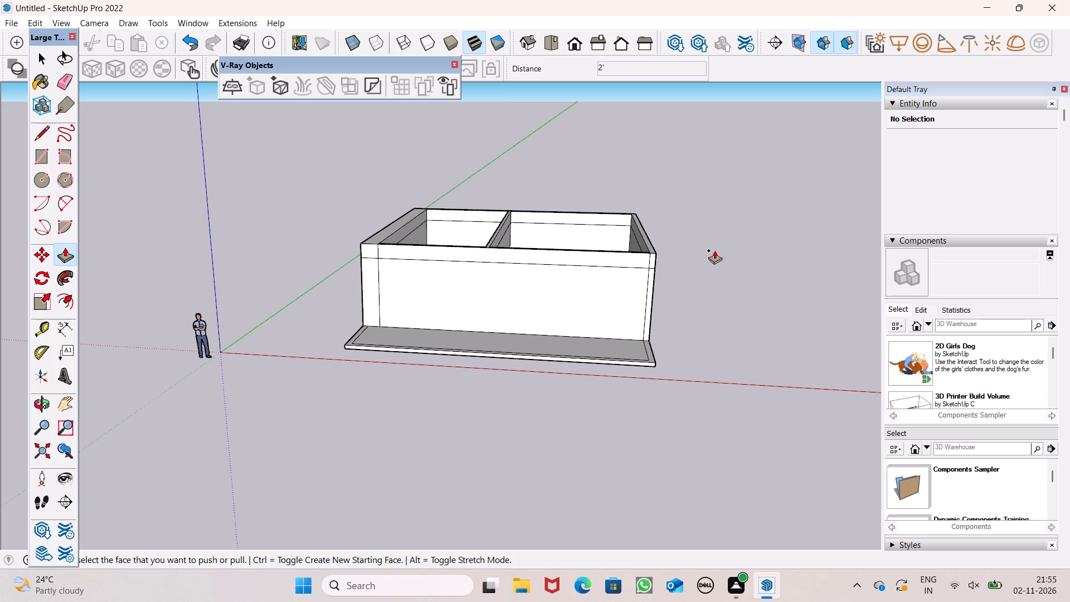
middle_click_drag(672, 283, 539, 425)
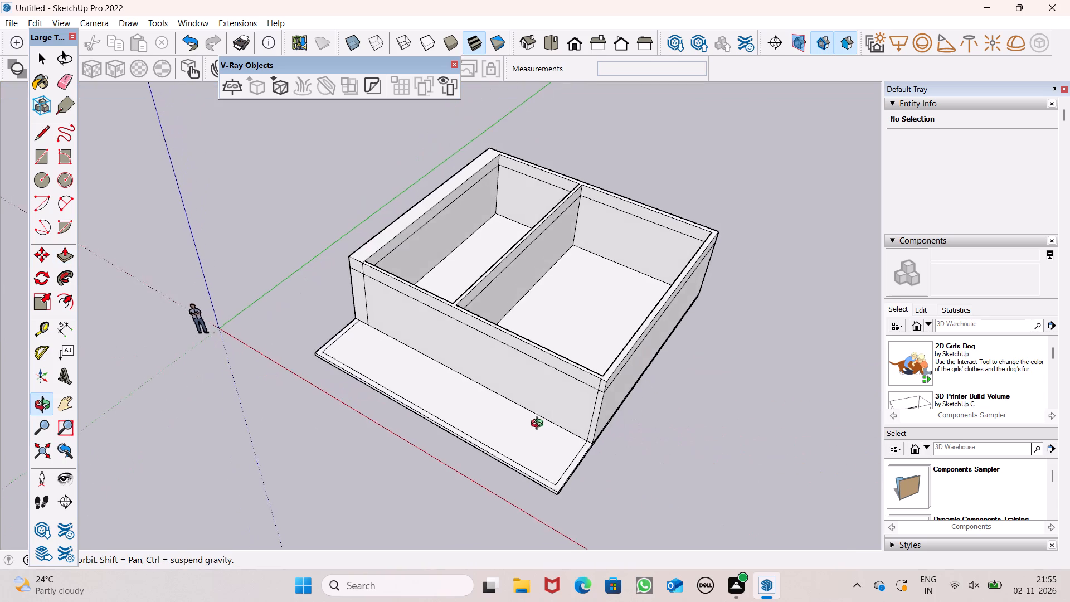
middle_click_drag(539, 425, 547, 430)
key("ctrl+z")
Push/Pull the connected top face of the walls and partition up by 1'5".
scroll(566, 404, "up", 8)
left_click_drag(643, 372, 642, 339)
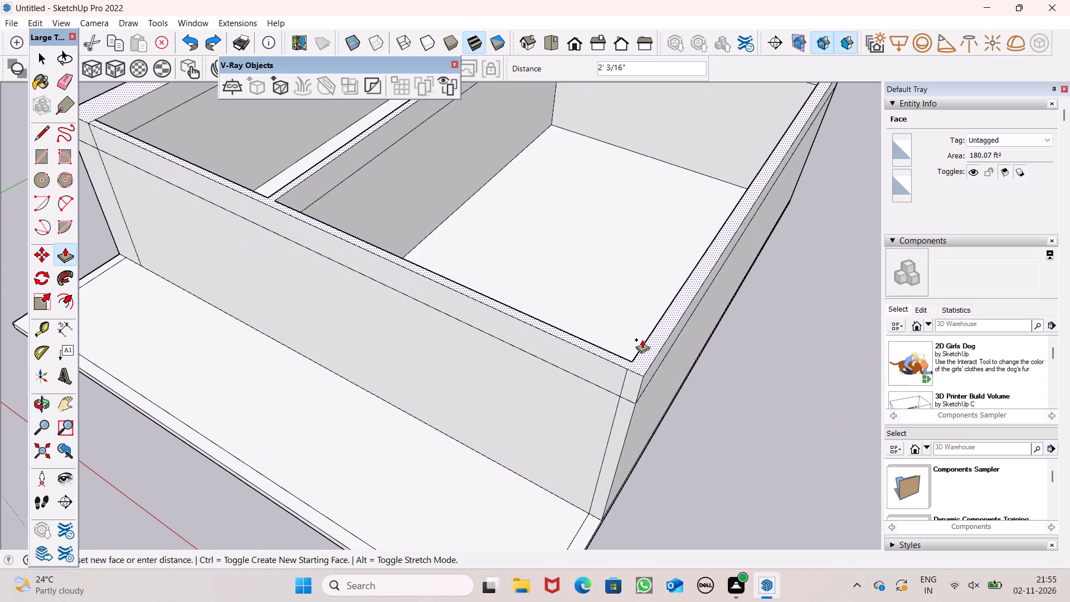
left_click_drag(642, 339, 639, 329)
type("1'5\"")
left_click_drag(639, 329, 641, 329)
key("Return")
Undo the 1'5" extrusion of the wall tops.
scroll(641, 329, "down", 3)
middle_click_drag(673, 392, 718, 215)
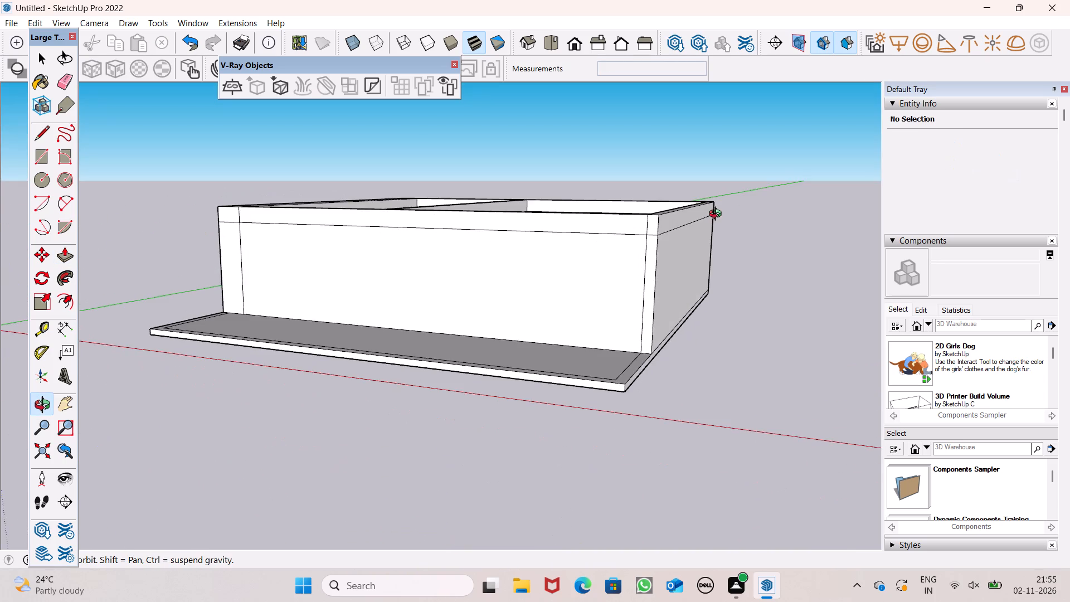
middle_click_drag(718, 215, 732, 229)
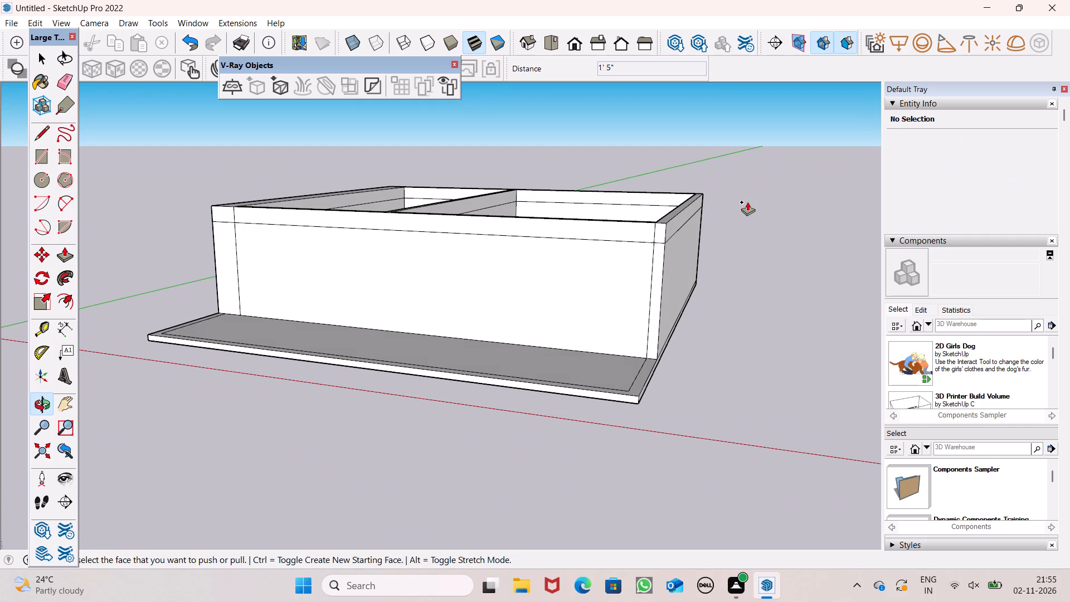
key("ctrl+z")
Push/Pull the connected top face of the walls and partition up by 2'.
middle_click_drag(722, 274, 701, 360)
scroll(707, 373, "up", 1)
scroll(662, 283, "up", 3)
left_click_drag(657, 282, 657, 238)
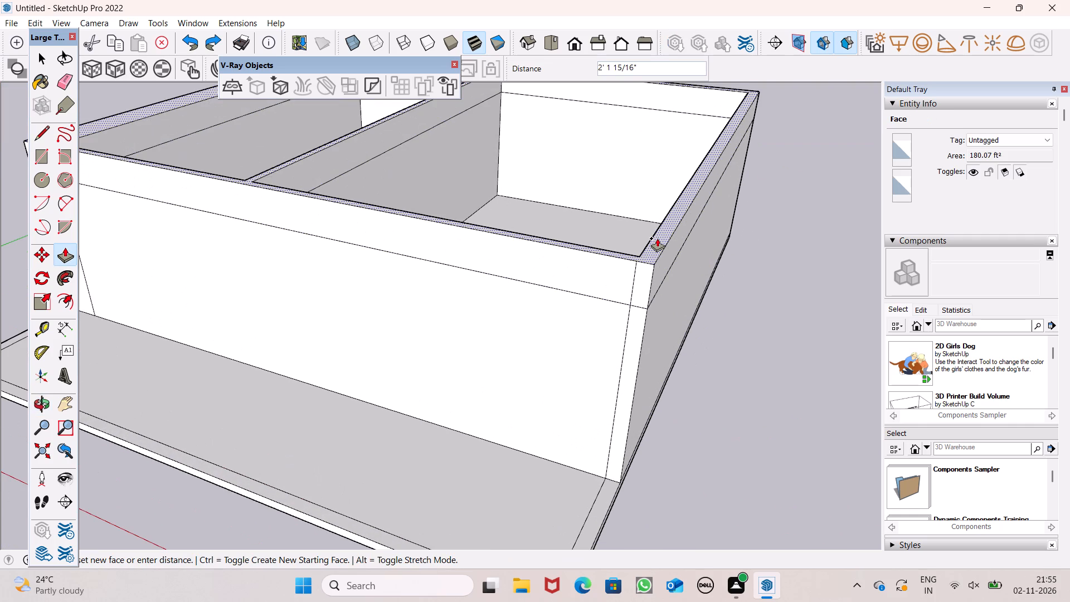
left_click_drag(657, 238, 657, 237)
type("2'")
key("Return")
scroll(678, 283, "down", 4)
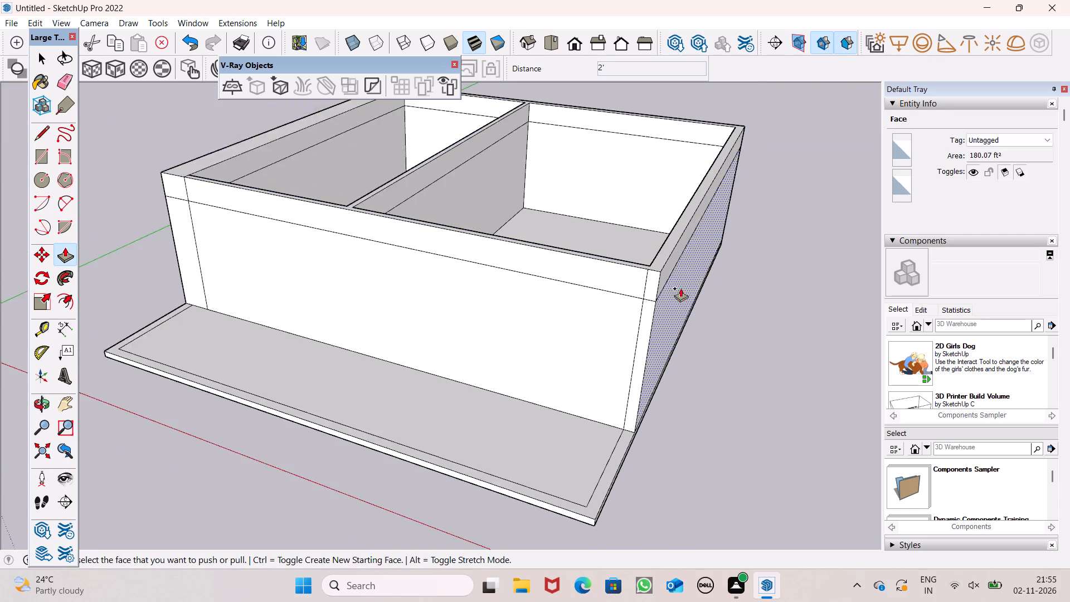
middle_click_drag(688, 295, 604, 253)
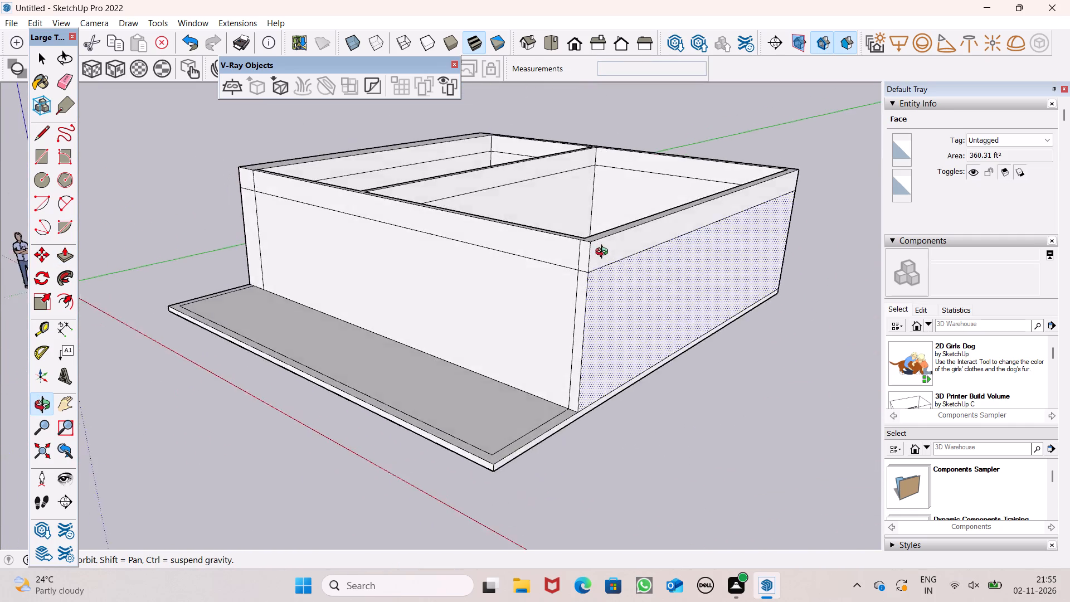
Examine the raised walls, partition and upper band from several orbit angles and zoom levels.
middle_click_drag(604, 253, 761, 274)
scroll(610, 235, "down", 2)
middle_click_drag(582, 242, 600, 328)
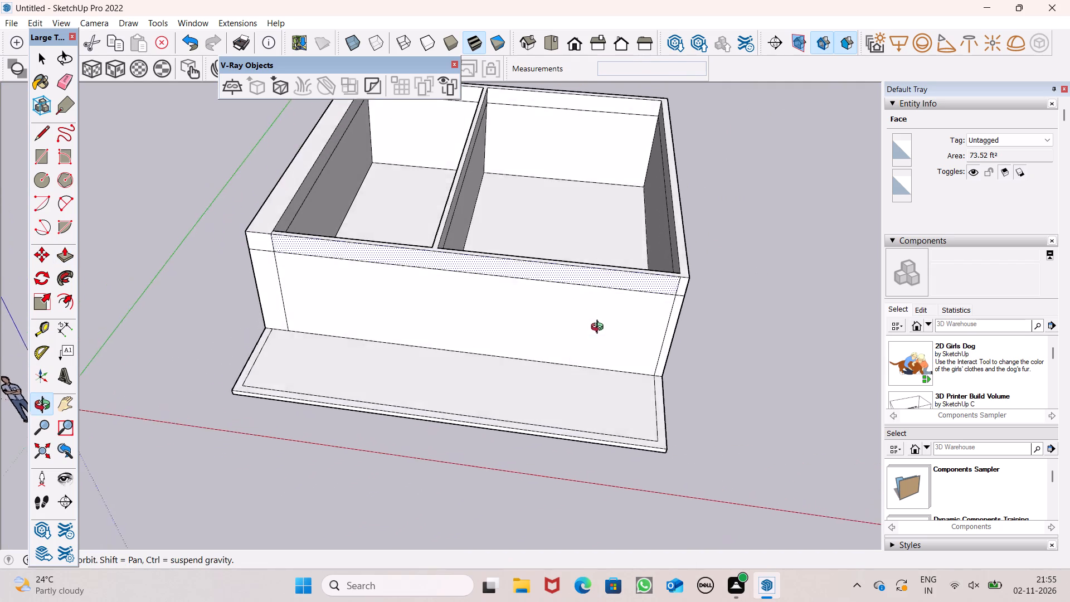
middle_click_drag(600, 328, 536, 336)
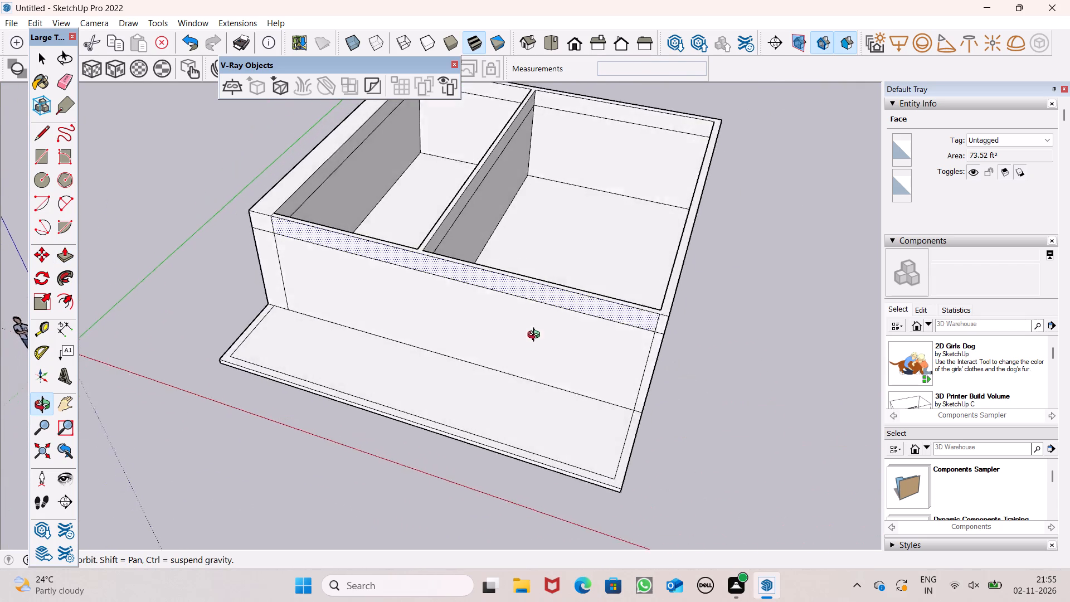
middle_click_drag(536, 336, 456, 293)
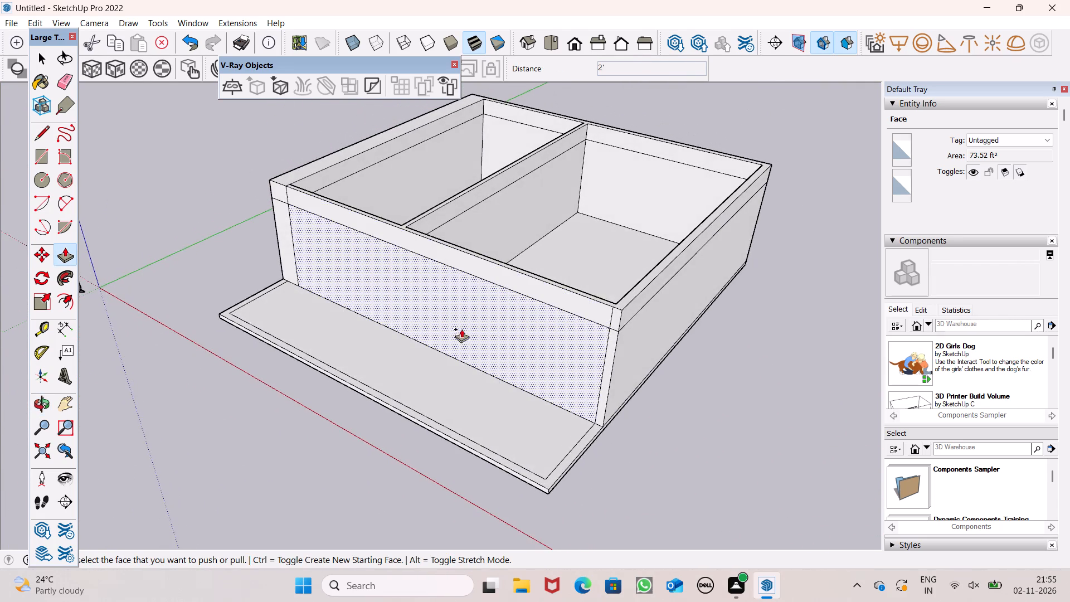
scroll(453, 353, "down", 1)
middle_click_drag(474, 377, 595, 384)
scroll(693, 254, "up", 7)
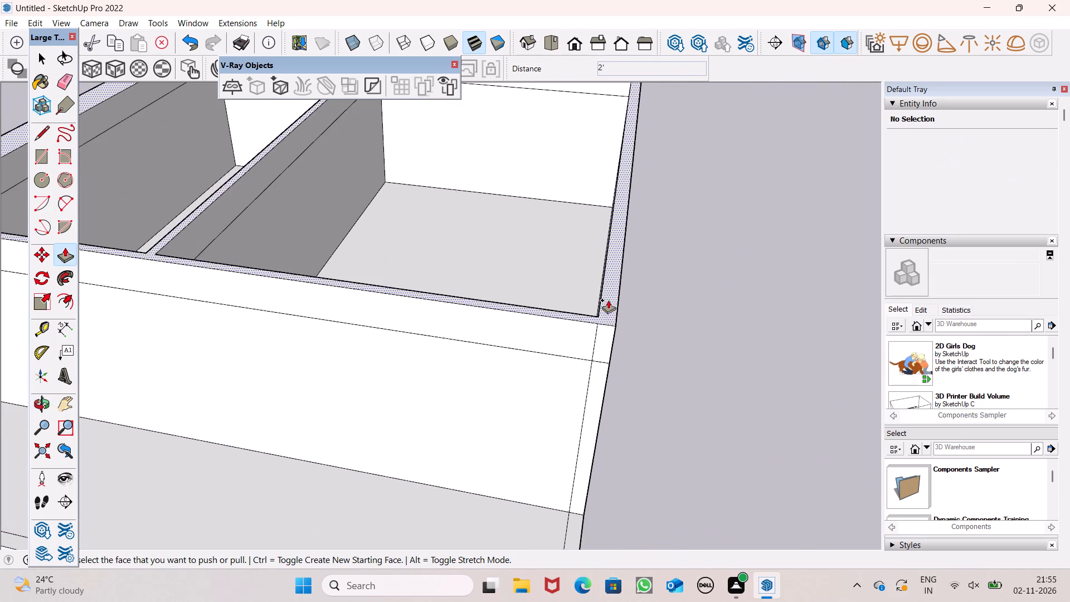
scroll(608, 300, "down", 6)
middle_click_drag(620, 324, 608, 297)
scroll(590, 275, "up", 2)
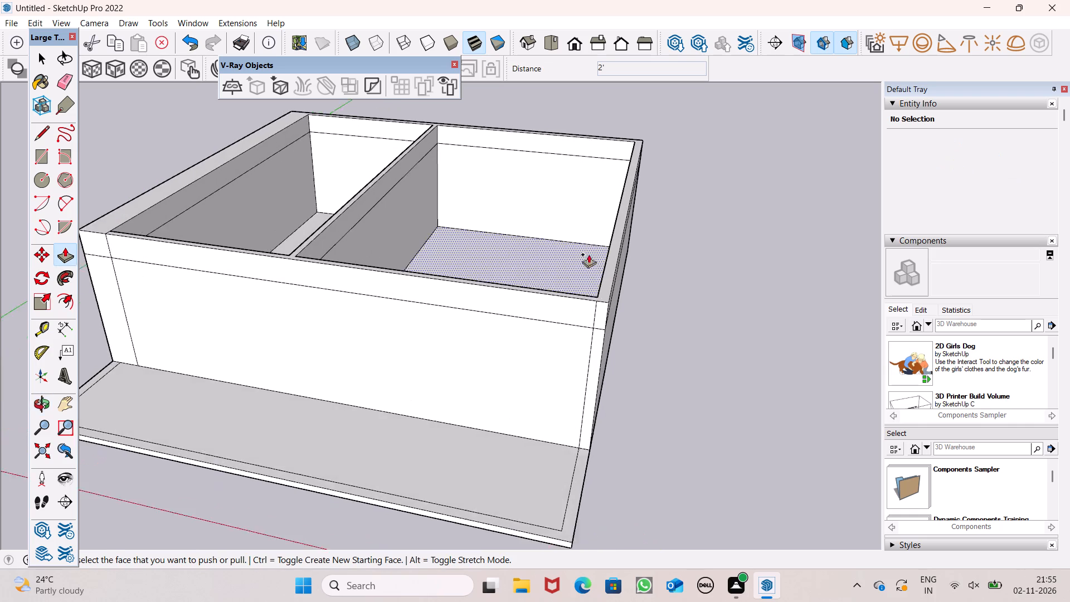
scroll(588, 254, "up", 2)
scroll(686, 264, "down", 4)
middle_click_drag(684, 265, 656, 276)
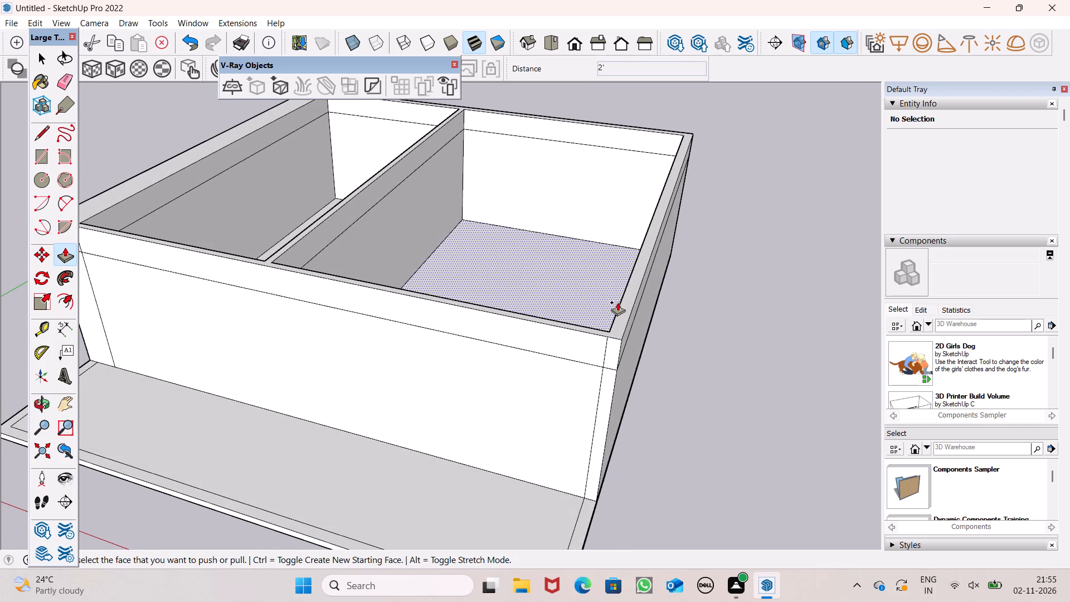
scroll(652, 294, "down", 1)
middle_click(636, 322)
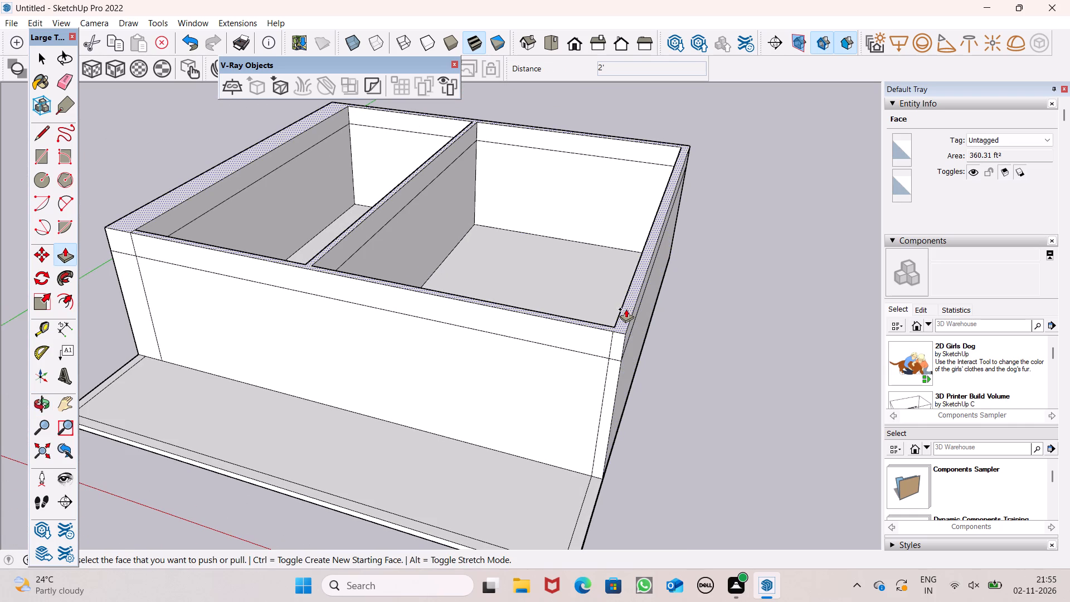
scroll(621, 309, "up", 1)
Undo the 2' extrusion of the wall tops.
key("ctrl+z")
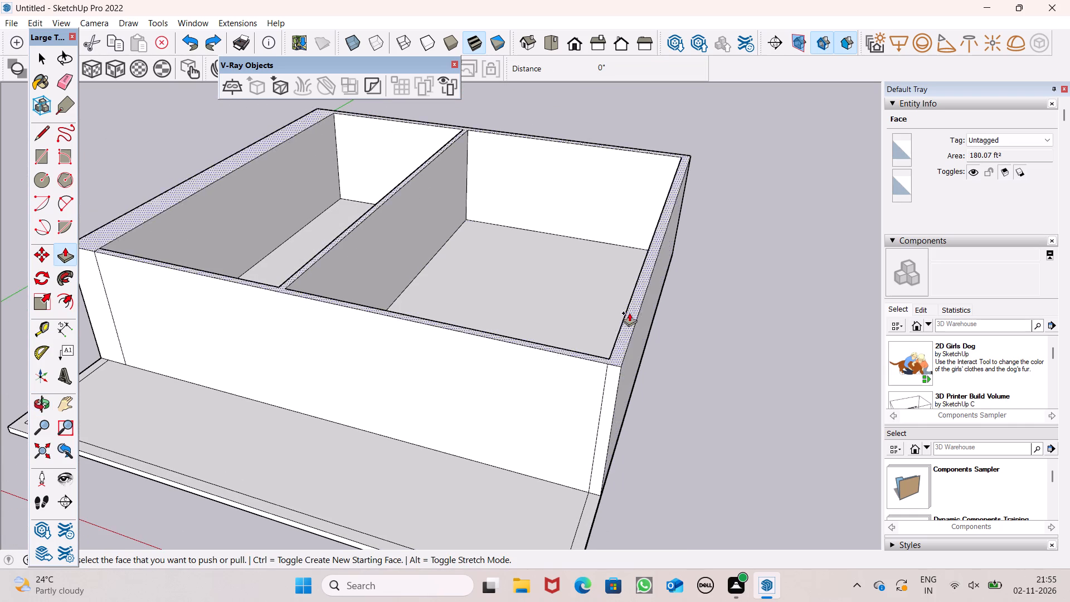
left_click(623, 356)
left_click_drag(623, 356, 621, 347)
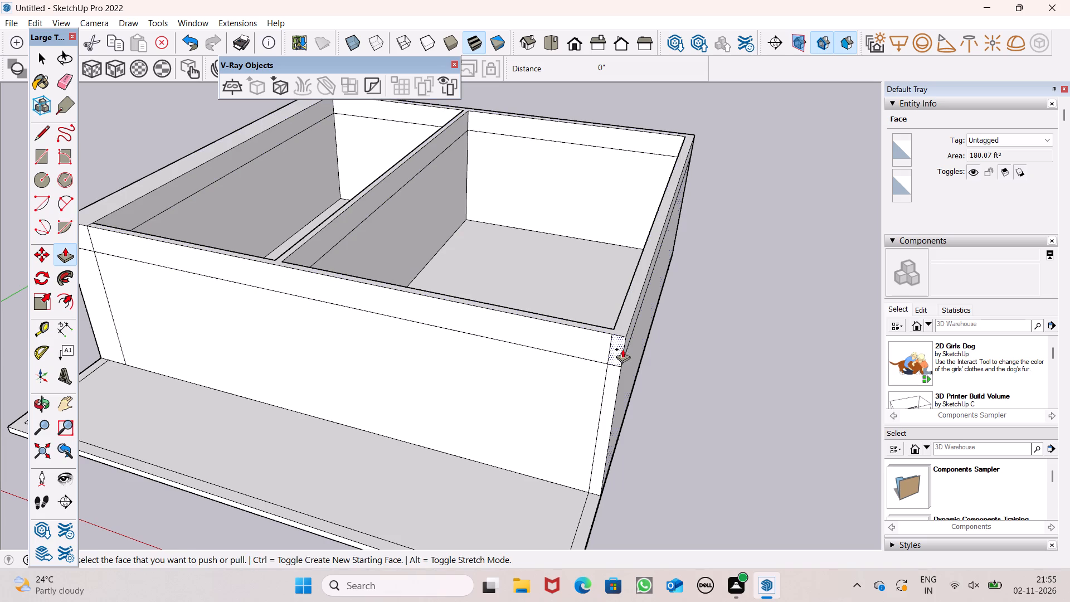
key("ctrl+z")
Push/Pull the connected top face of the walls and partition up by 1'5".
left_click_drag(616, 358, 636, 284)
type("1'")
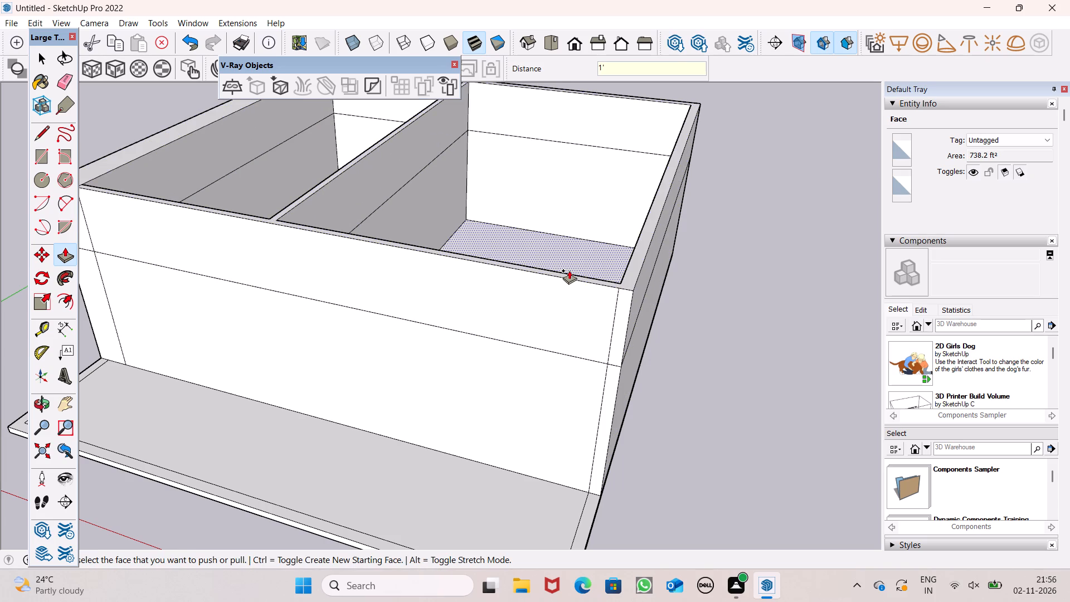
type("5\"")
key("Return")
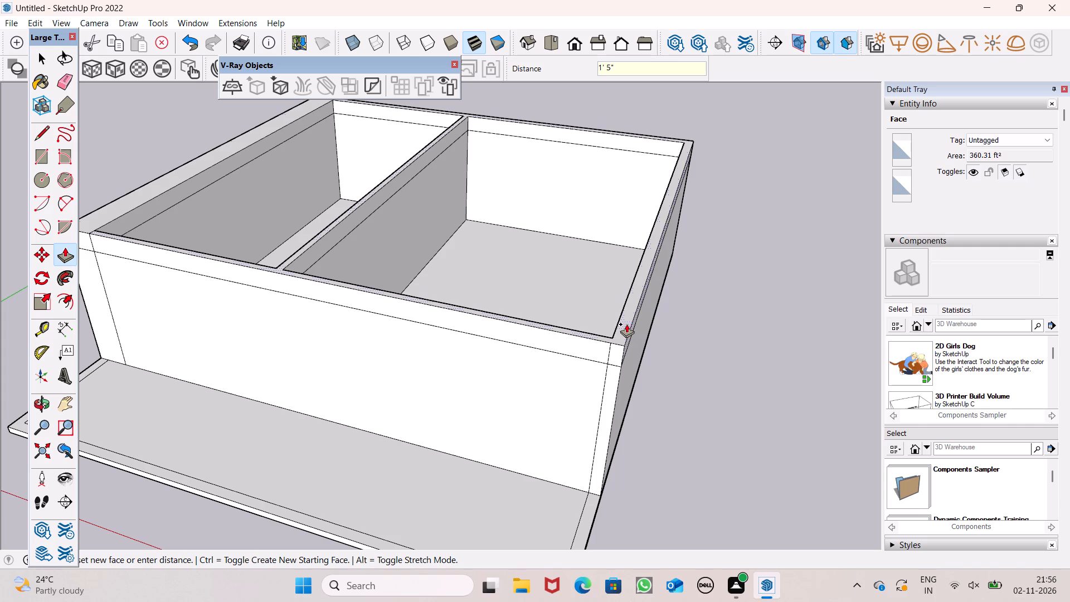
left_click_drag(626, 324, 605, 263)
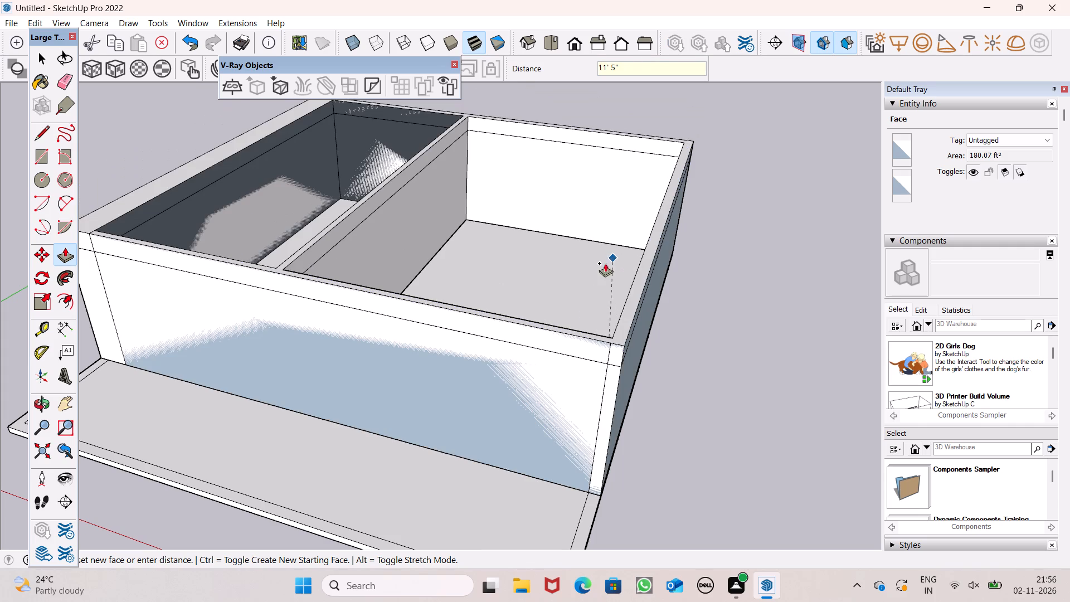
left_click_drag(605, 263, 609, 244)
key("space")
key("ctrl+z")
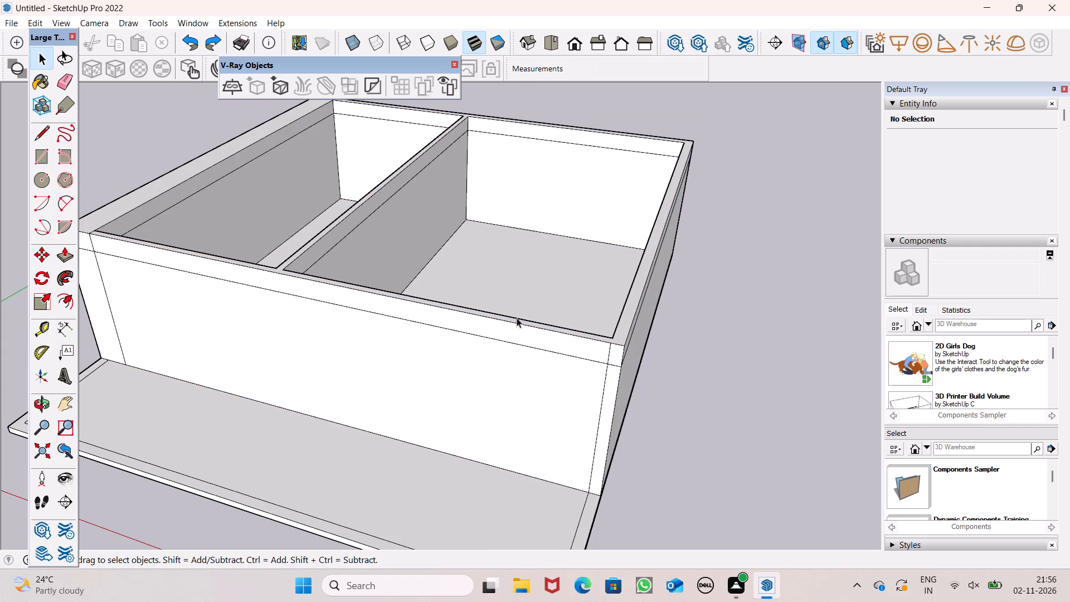
Push/Pull the connected top face of the walls and partition up by 3' above the 1'5" band.
left_click_drag(64, 251, 71, 244)
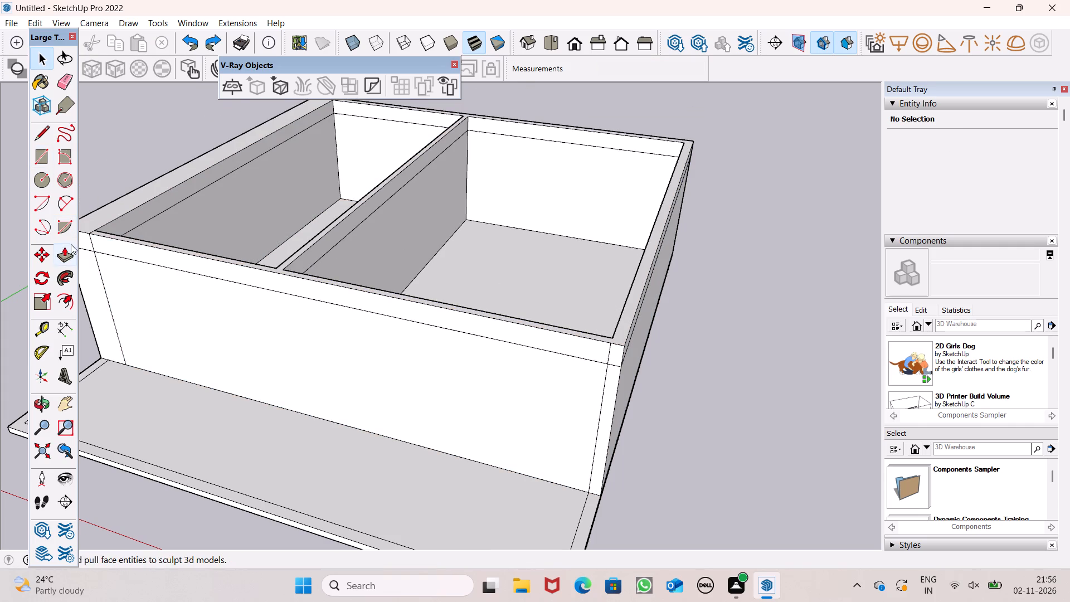
left_click_drag(71, 244, 71, 244)
left_click_drag(621, 337, 621, 269)
key("3")
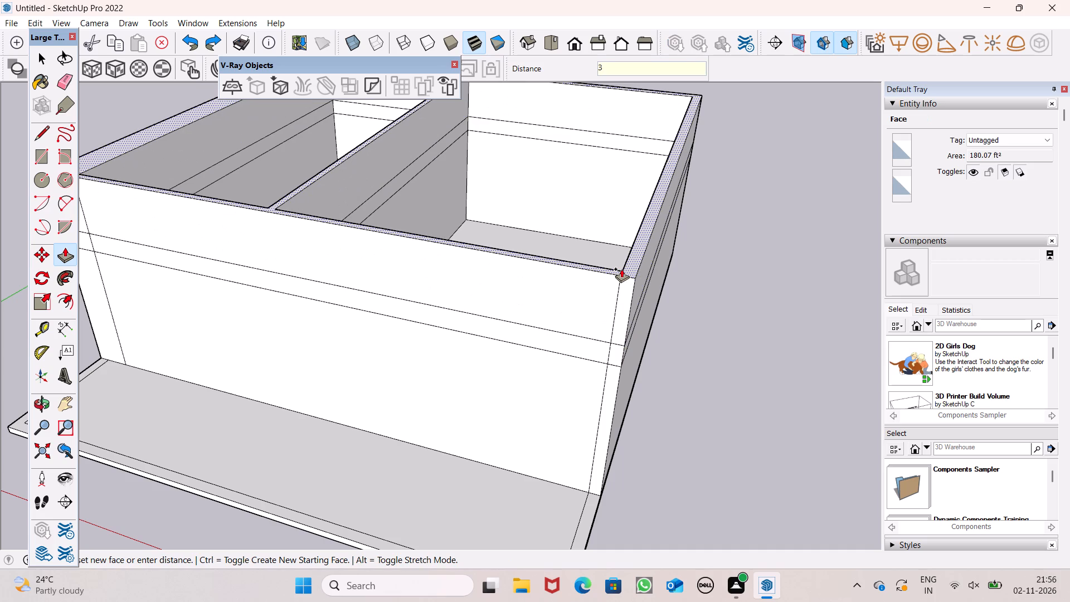
left_click_drag(621, 269, 625, 269)
key("apostrophe")
key("Return")
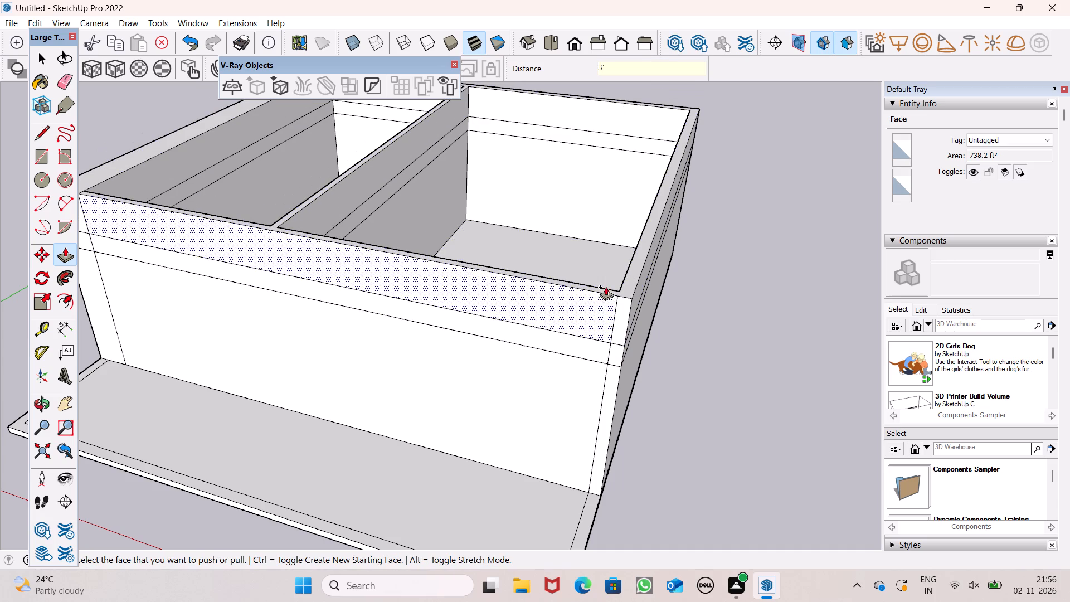
Push/Pull the connected top face of the walls and partition up by 10' for the upper storey.
left_click(633, 276)
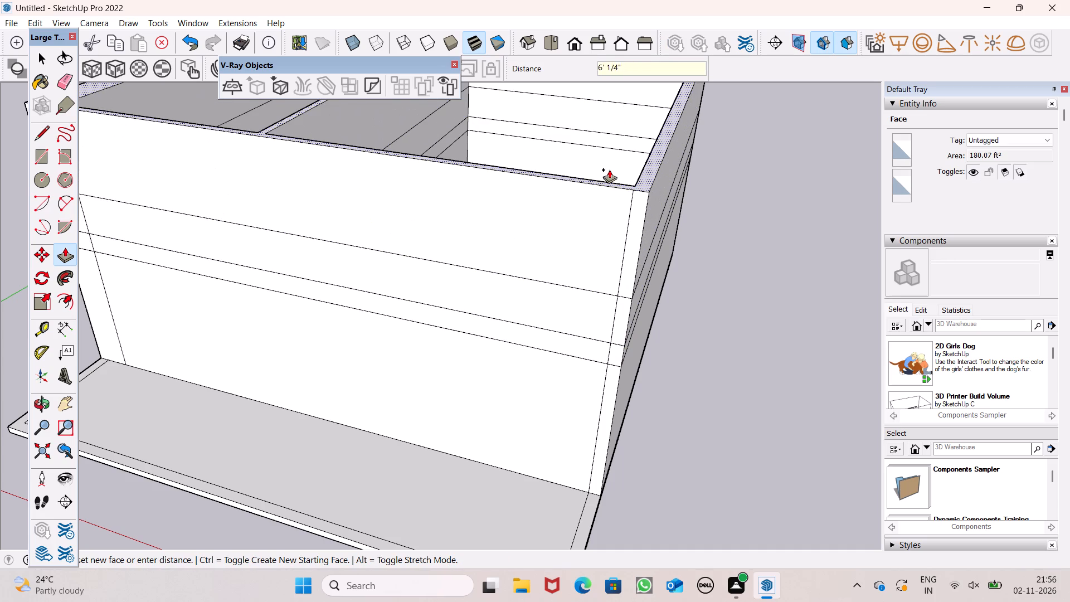
key("1")
key("0")
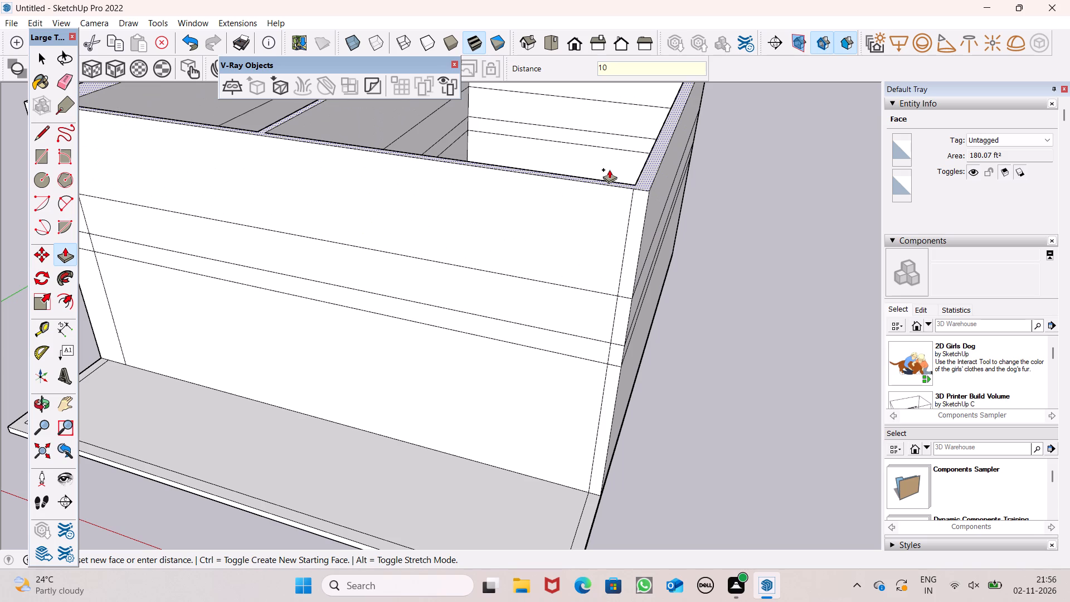
key("apostrophe")
key("Return")
Inspect the heightened building and its horizontal wall bands from the front, side and above.
scroll(614, 262, "down", 7)
middle_click_drag(605, 305, 424, 359)
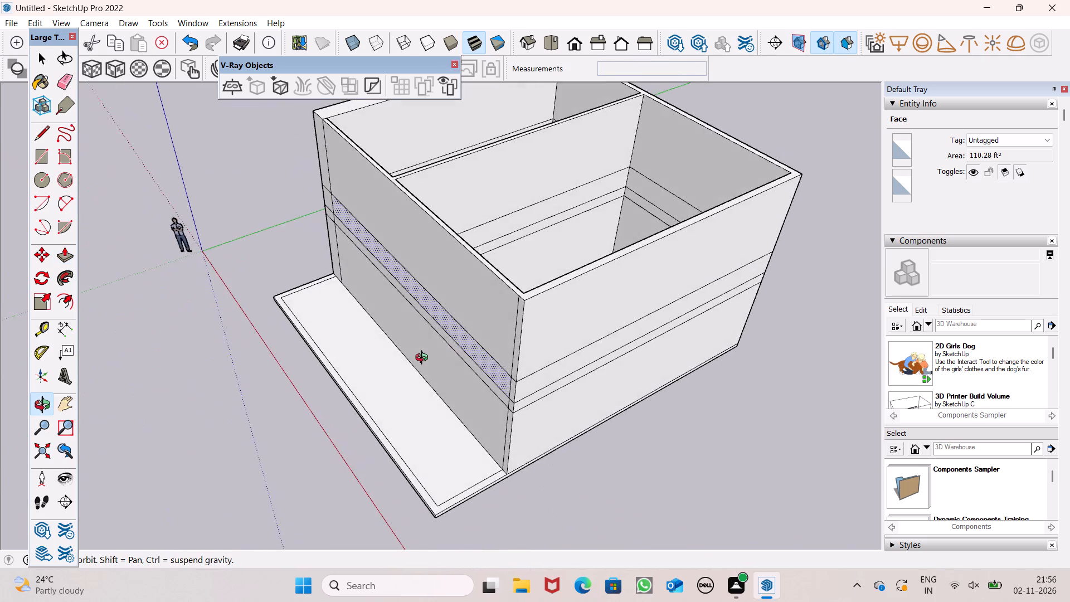
middle_click_drag(424, 359, 641, 300)
scroll(636, 306, "up", 1)
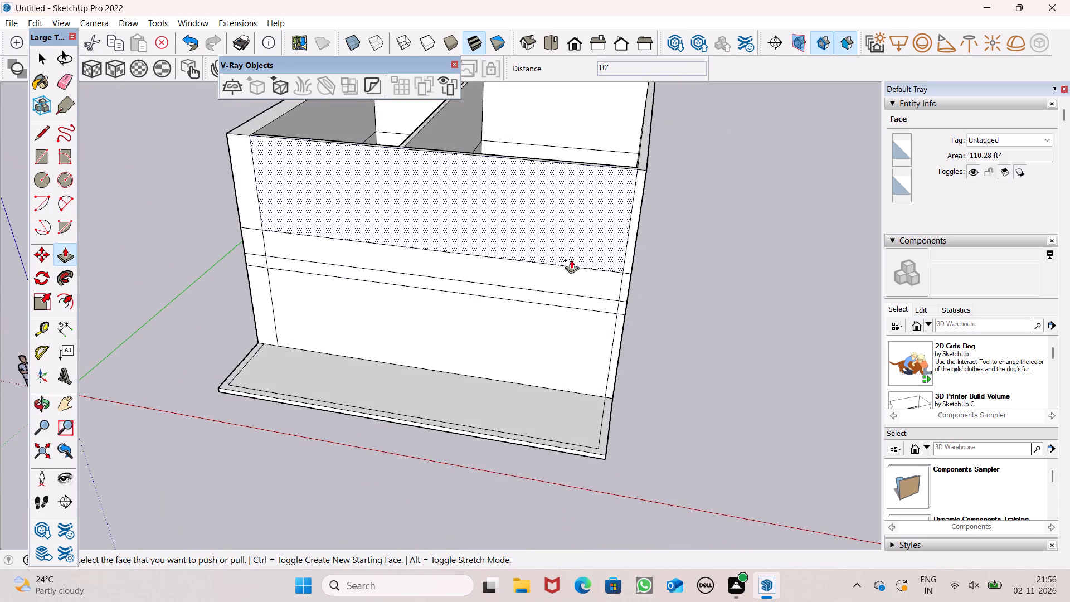
scroll(556, 273, "down", 3)
middle_click_drag(609, 308, 605, 261)
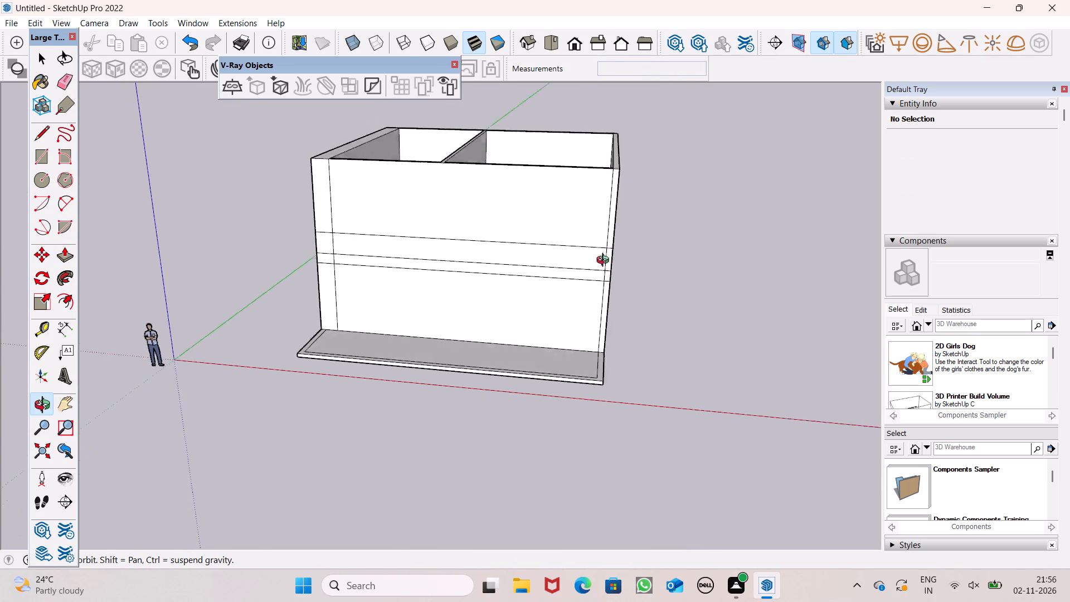
middle_click_drag(605, 261, 704, 351)
scroll(528, 275, "up", 1)
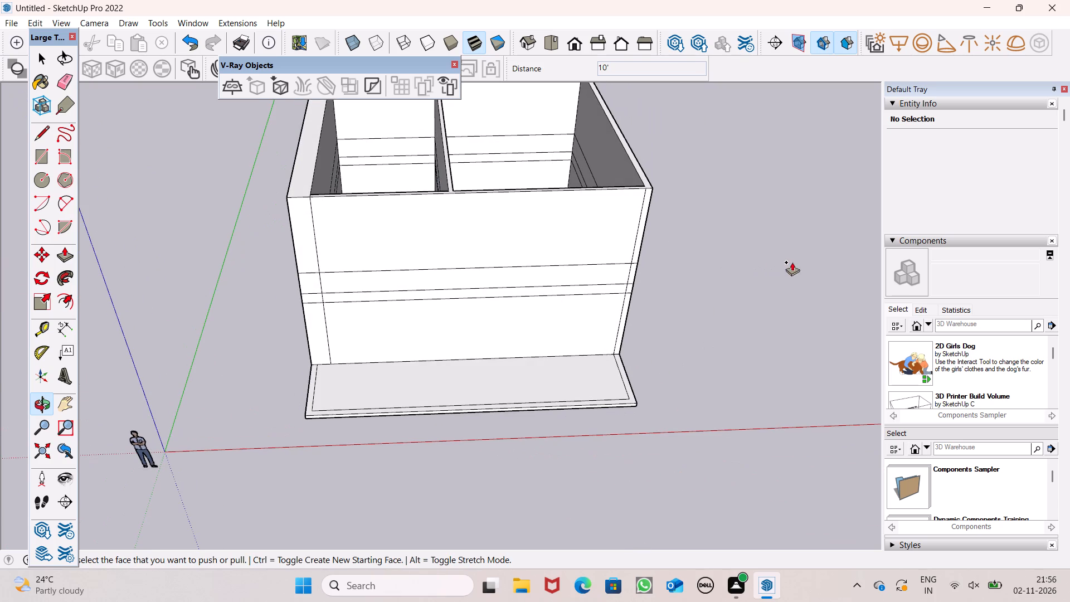
scroll(790, 263, "down", 2)
middle_click_drag(771, 288, 659, 226)
middle_click(659, 226)
middle_click(659, 226)
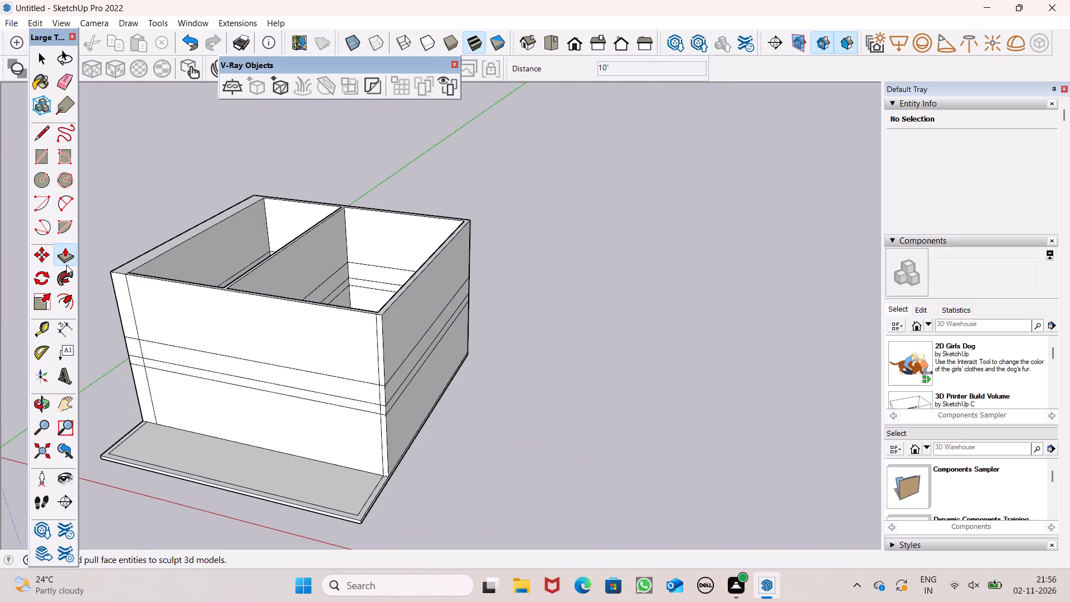
Measure the height of the uppermost wall section at the front corner with the Dimension tool, without placing the dimension.
left_click(60, 336)
middle_click_drag(437, 320, 543, 215)
scroll(387, 255, "up", 3)
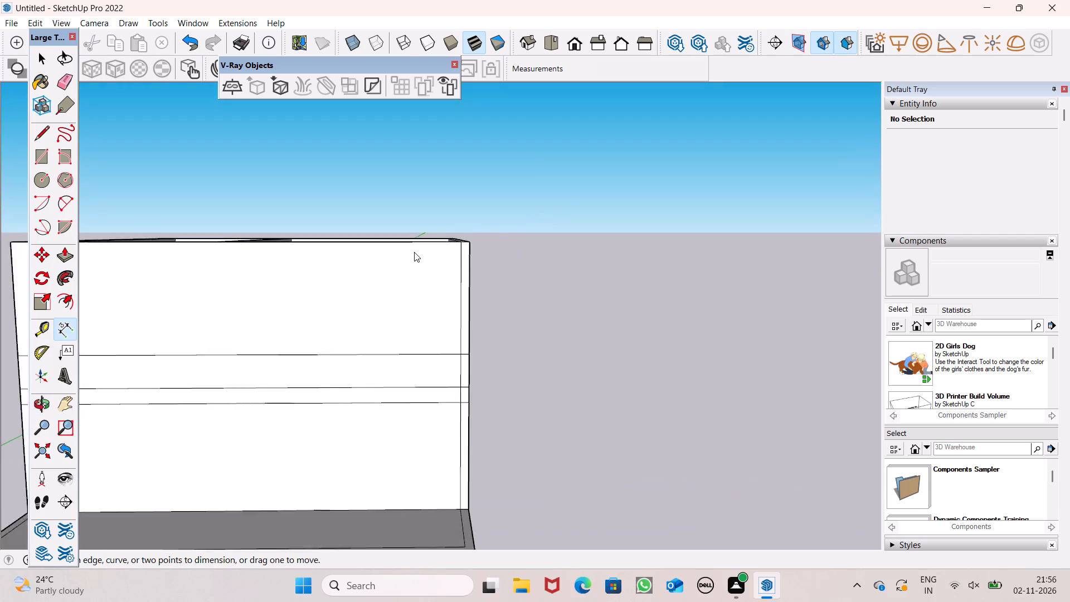
scroll(414, 252, "up", 4)
left_click(488, 239)
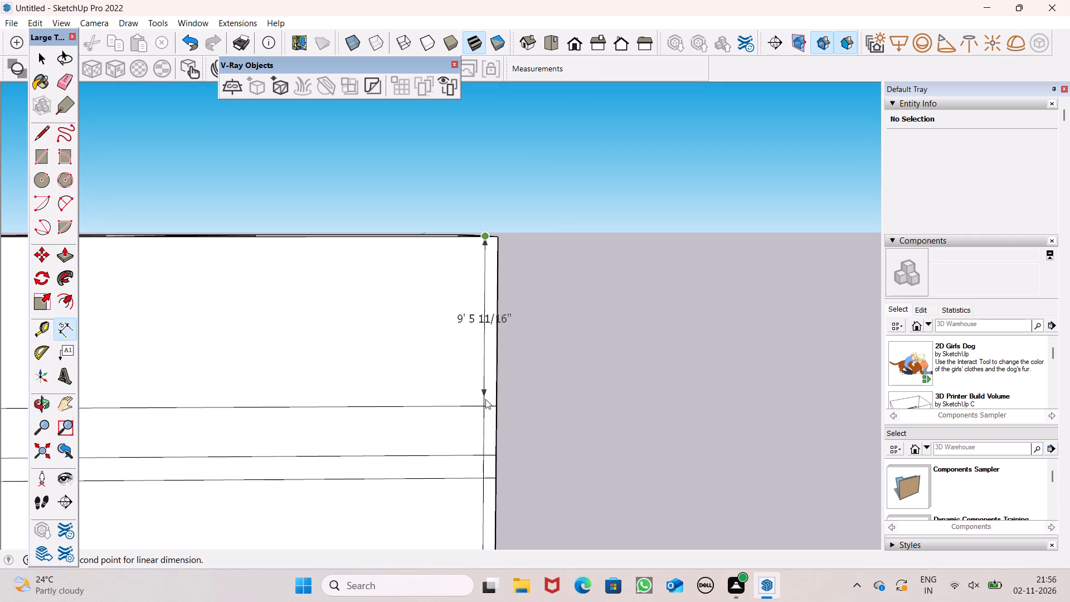
left_click(485, 399)
key("Escape")
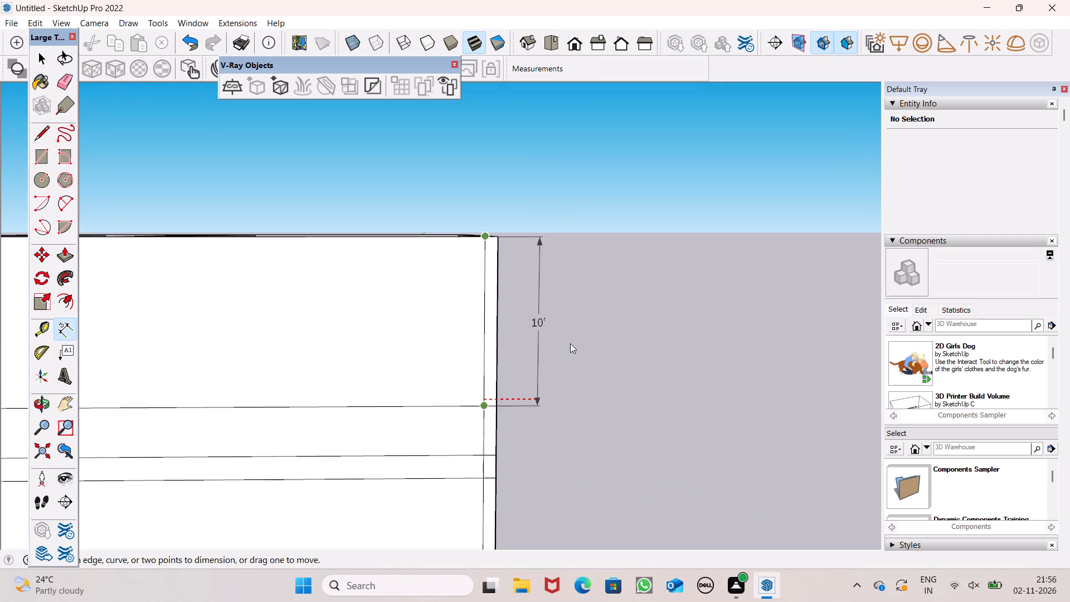
scroll(570, 343, "down", 5)
Push/Pull the connected top face of the upper-storey walls and partition up by 3'.
key("space")
scroll(631, 268, "down", 5)
middle_click_drag(746, 225, 686, 358)
scroll(687, 359, "up", 1)
scroll(695, 304, "down", 2)
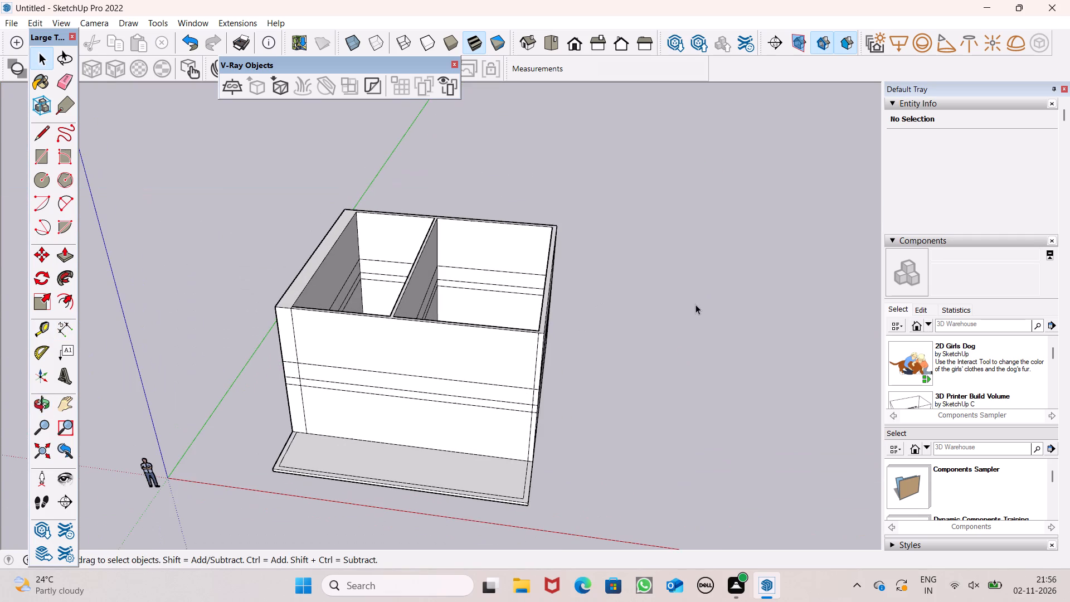
scroll(570, 310, "down", 1)
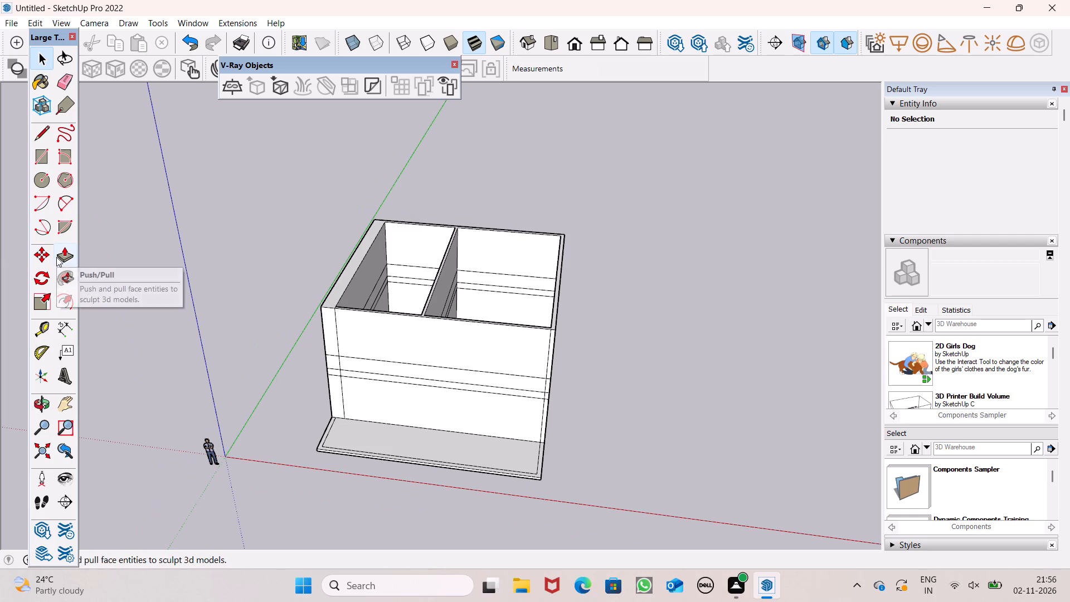
left_click(56, 257)
scroll(667, 348, "down", 2)
middle_click_drag(668, 351, 639, 388)
scroll(544, 368, "up", 10)
scroll(780, 326, "down", 4)
middle_click_drag(762, 339, 731, 333)
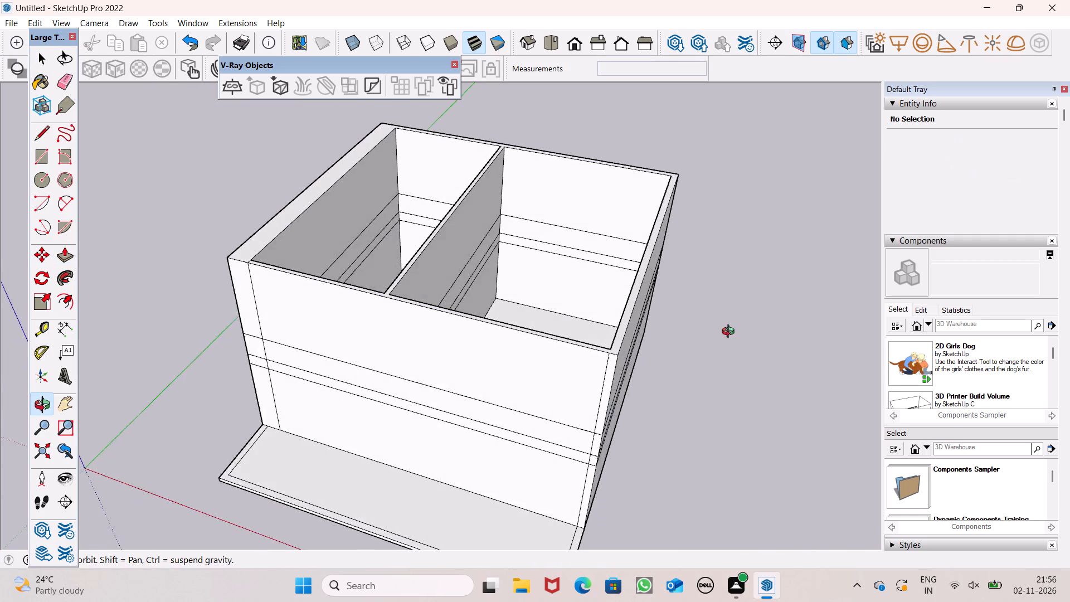
middle_click_drag(731, 333, 731, 328)
scroll(731, 323, "up", 1)
scroll(659, 300, "up", 3)
scroll(737, 278, "down", 3)
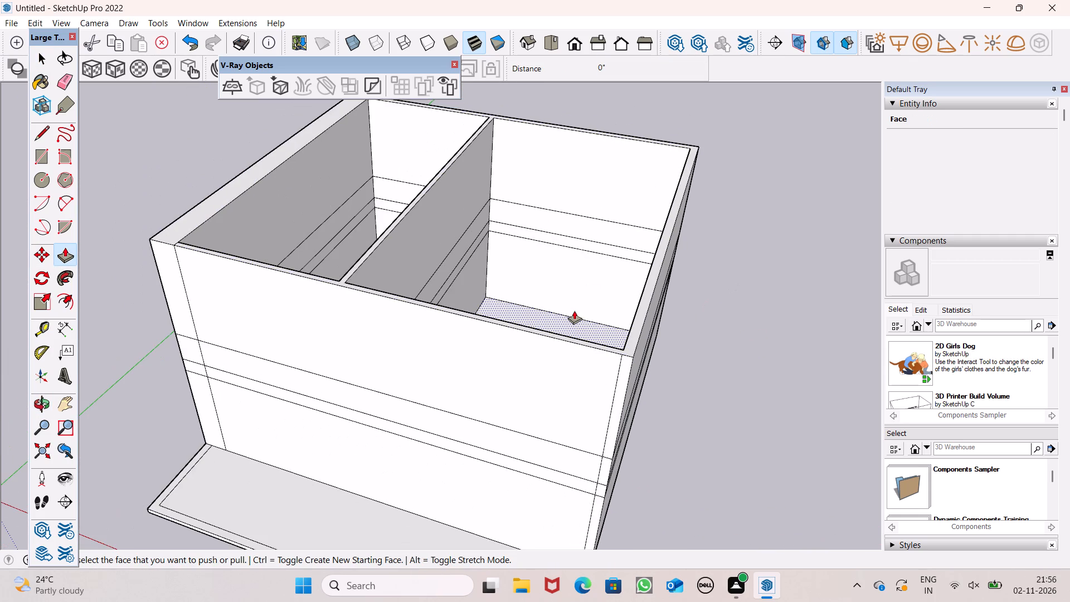
scroll(581, 299, "up", 2)
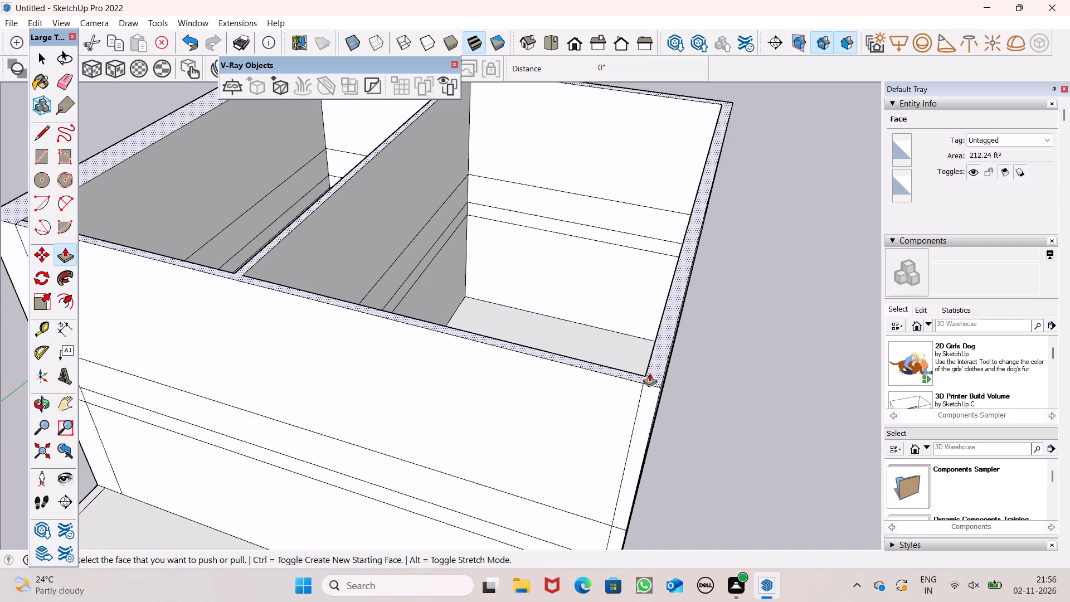
left_click_drag(655, 372, 654, 330)
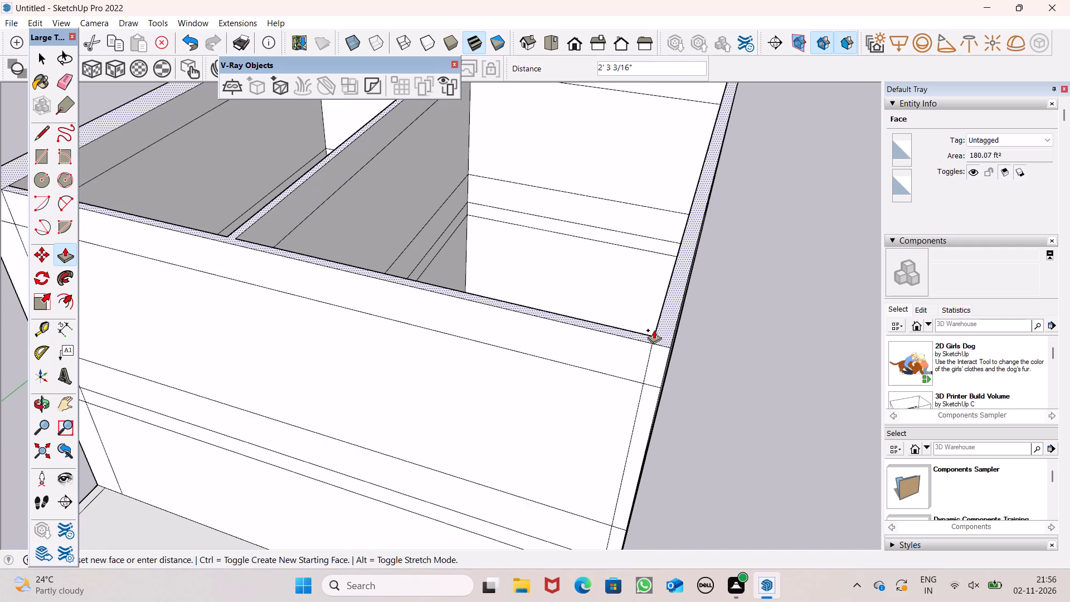
left_click_drag(654, 330, 654, 303)
type("3'")
key("Return")
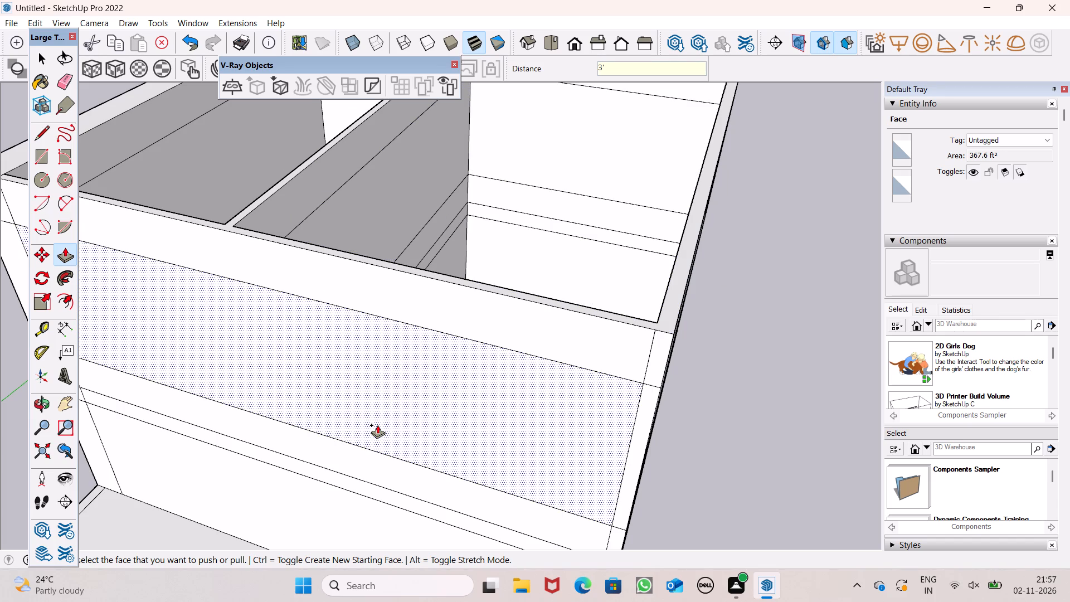
Examine the full building with its new top band from different angles.
scroll(360, 349, "down", 2)
scroll(360, 349, "up", 1)
scroll(360, 349, "down", 4)
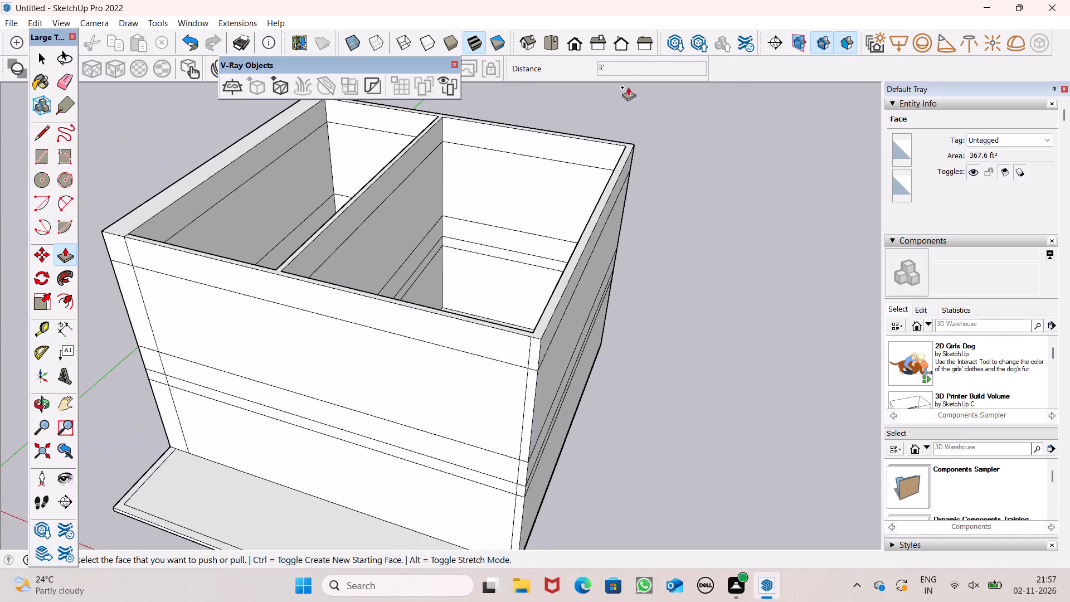
scroll(551, 112, "down", 3)
middle_click_drag(550, 116, 663, 15)
scroll(658, 19, "up", 1)
scroll(596, 79, "down", 1)
middle_click_drag(451, 151, 324, 255)
middle_click_drag(330, 270, 352, 307)
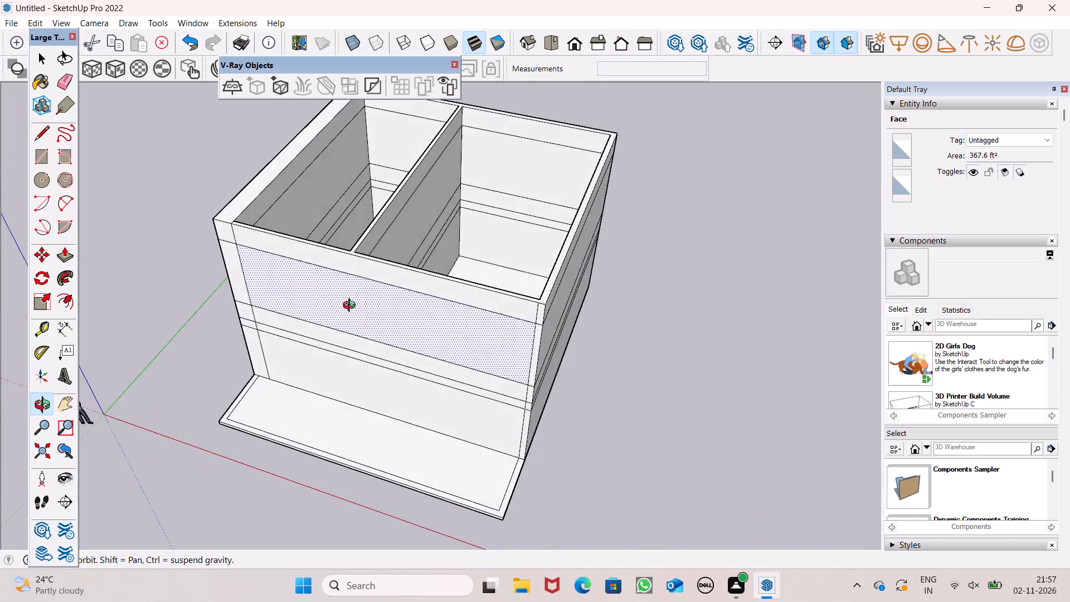
Undo the 3' top band, the upper-storey walls and the intermediate bands, back to the ground-storey walls.
middle_click_drag(352, 307, 337, 334)
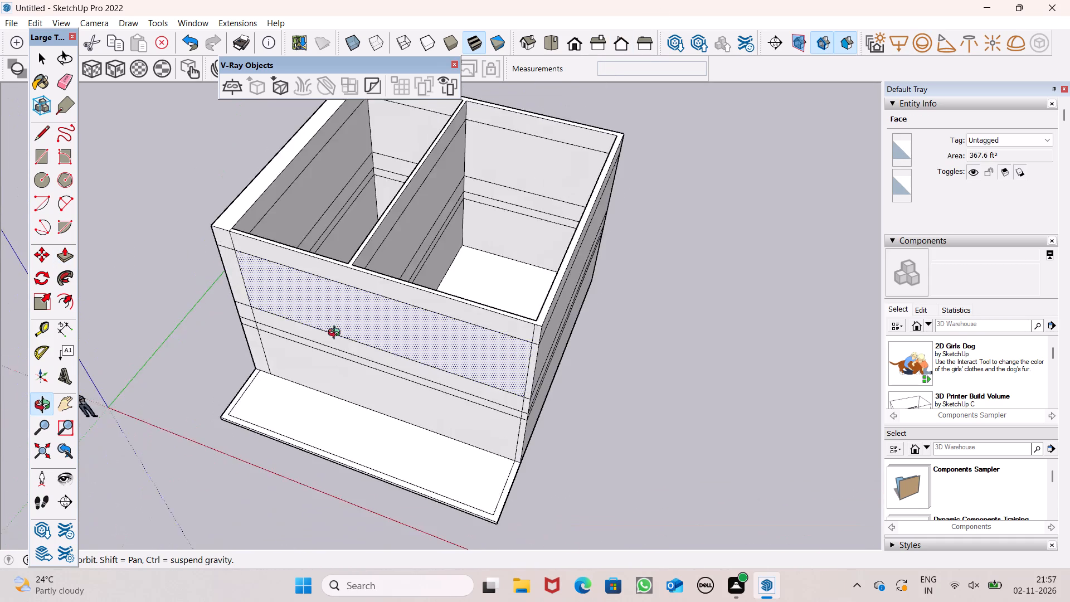
middle_click_drag(337, 334, 393, 285)
scroll(411, 256, "up", 1)
middle_click_drag(497, 289, 489, 298)
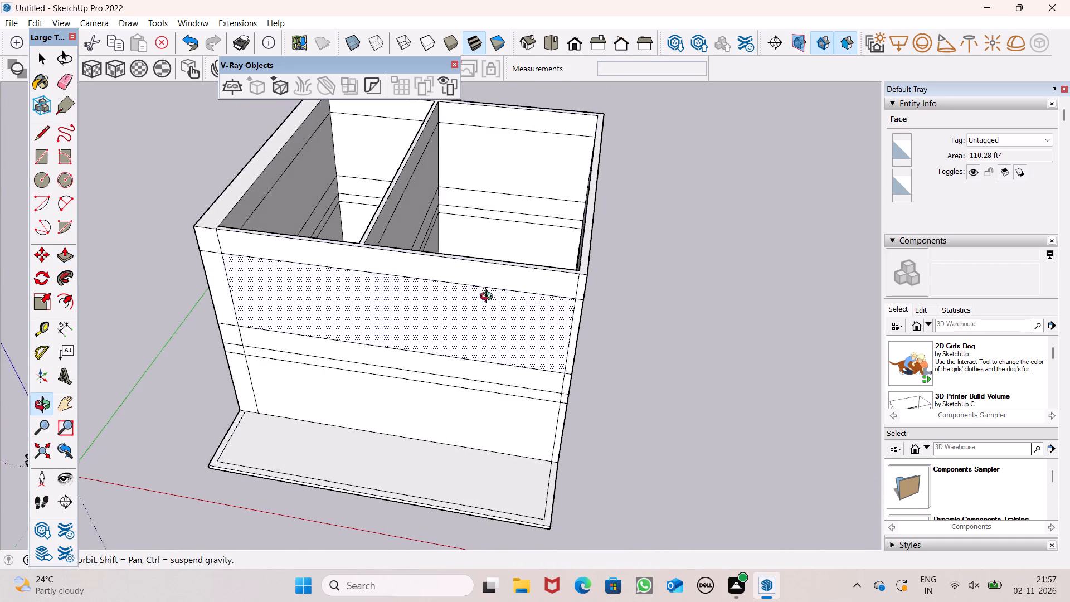
middle_click_drag(489, 298, 459, 328)
scroll(459, 328, "up", 1)
key("ctrl+z")
scroll(466, 326, "down", 2)
middle_click_drag(467, 331, 510, 321)
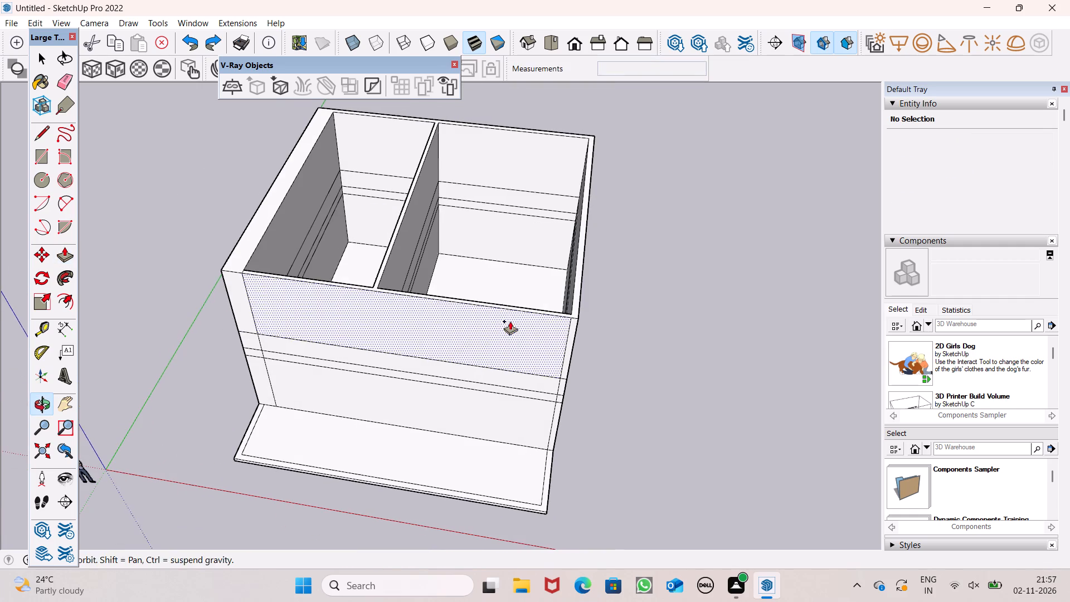
middle_click_drag(510, 321, 510, 322)
key("ctrl+z")
key("ctrl+z")
key("ctrl+z")
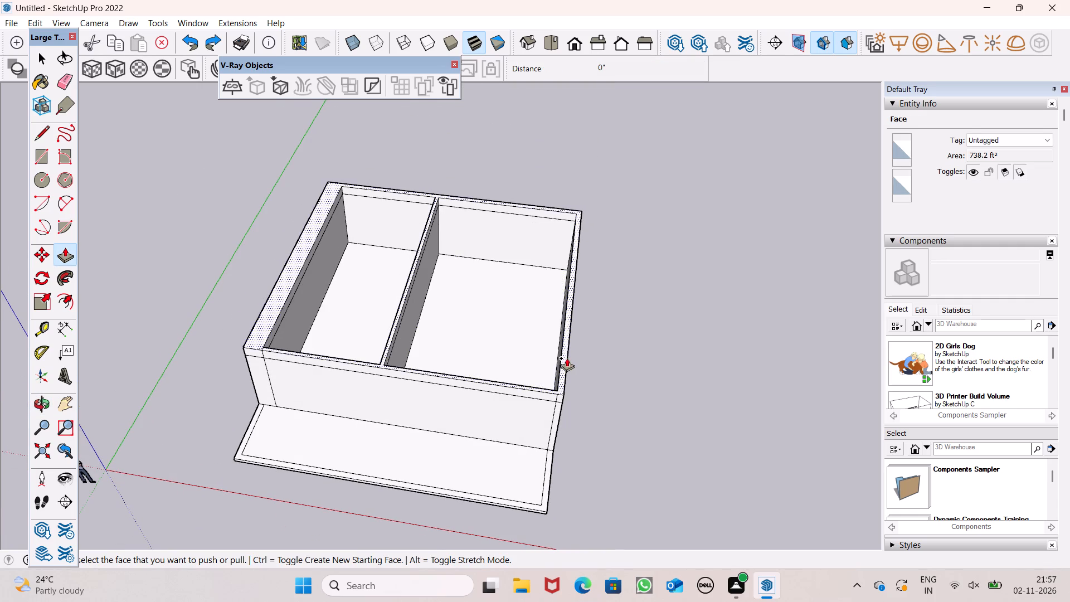
scroll(566, 335, "down", 3)
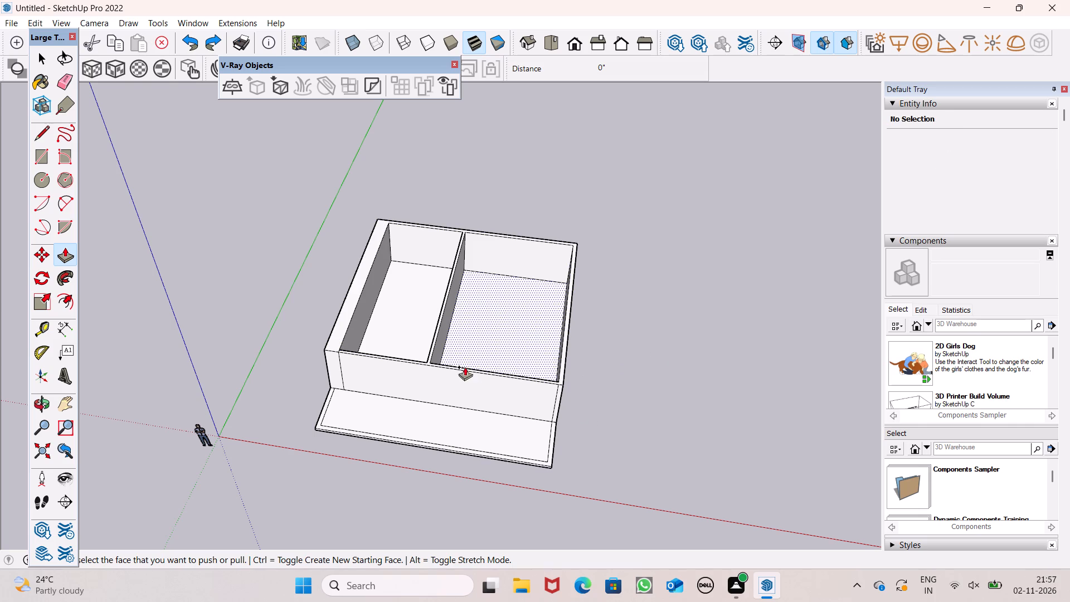
Push/Pull the connected top face of the ground-storey walls and partition up by about 2' 8 7/8".
scroll(483, 347, "down", 1)
middle_click_drag(476, 362, 475, 362)
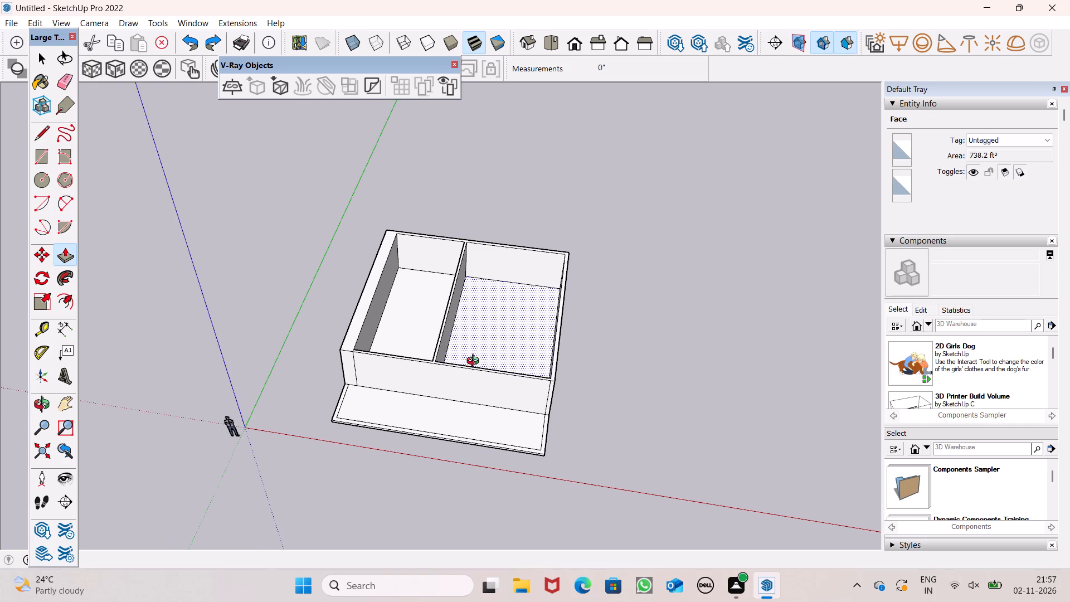
middle_click_drag(475, 362, 484, 366)
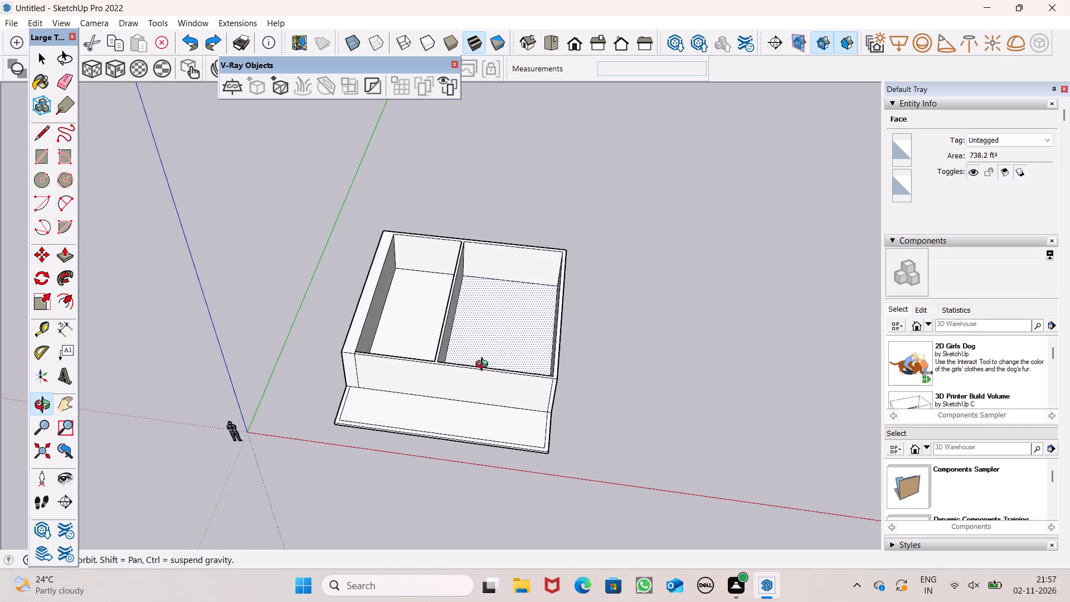
middle_click_drag(484, 366, 467, 366)
scroll(522, 379, "up", 8)
left_click_drag(568, 380, 568, 355)
type("1'5\"")
left_click_drag(568, 355, 570, 355)
key("Return")
scroll(566, 383, "down", 2)
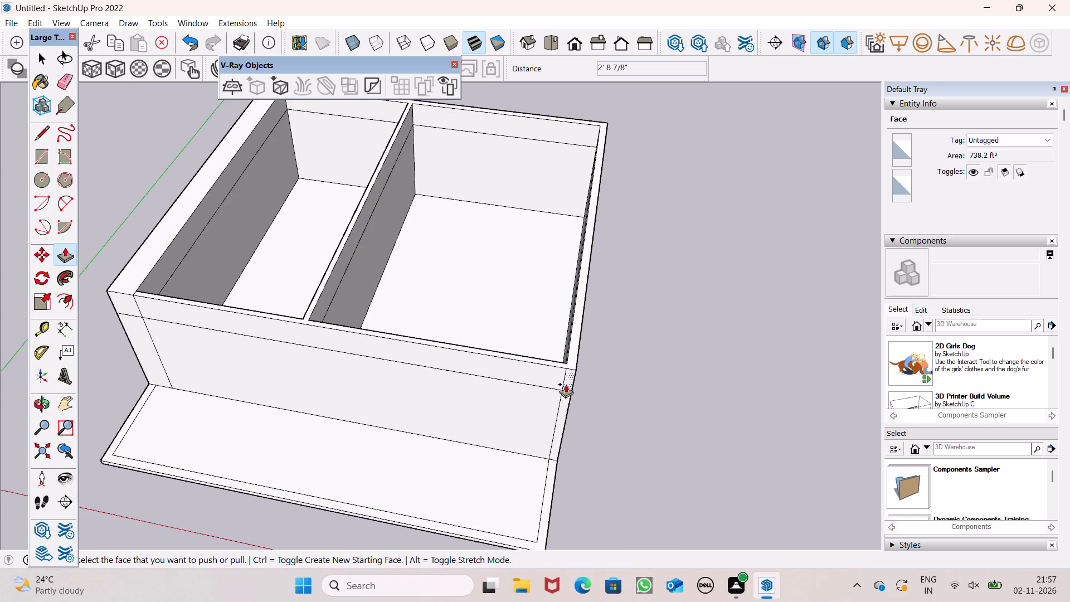
middle_click_drag(599, 395, 629, 356)
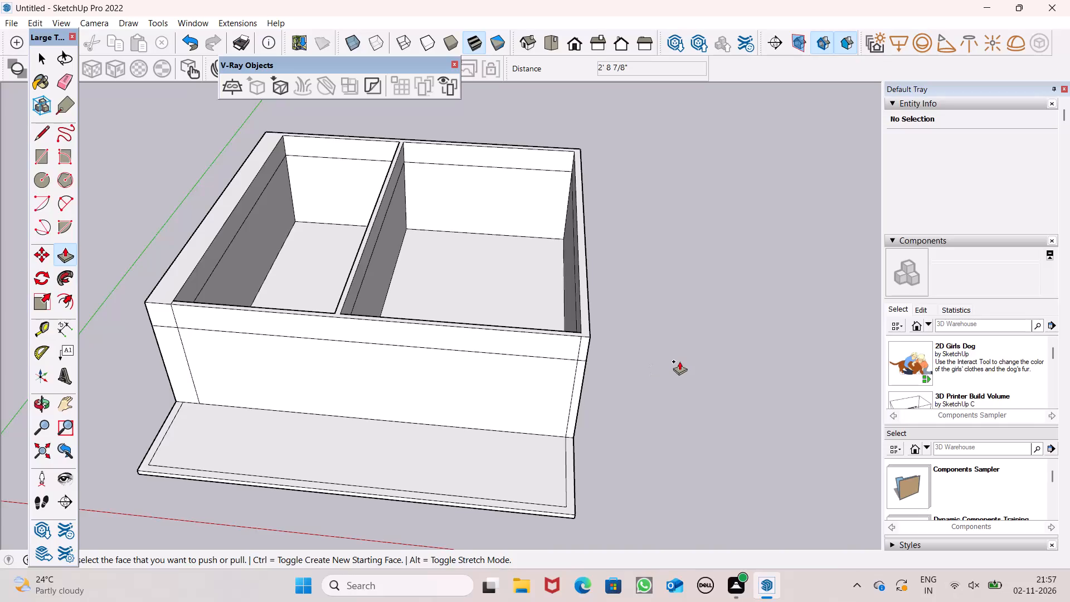
Draw lines along the inner top edges of both rooms to close their openings with roof faces.
key("space")
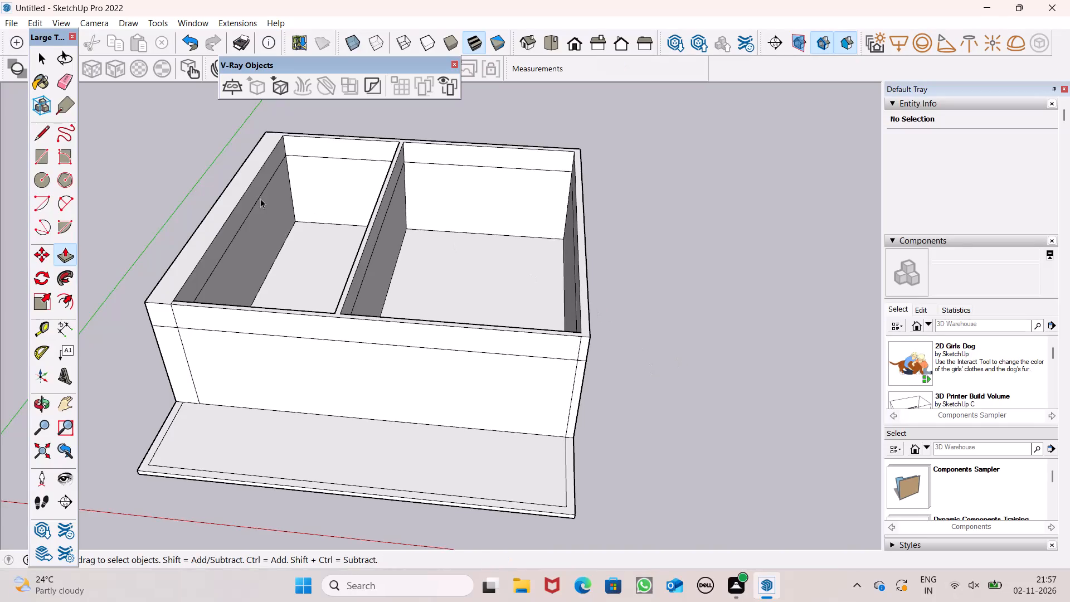
left_click(45, 130)
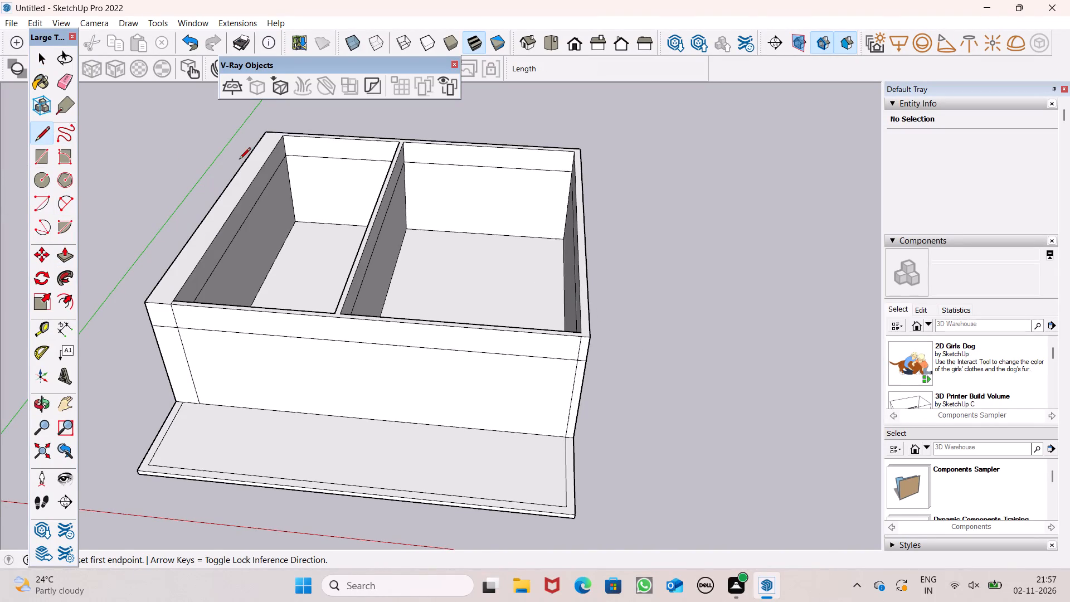
scroll(236, 161, "up", 5)
left_click(293, 129)
left_click(305, 128)
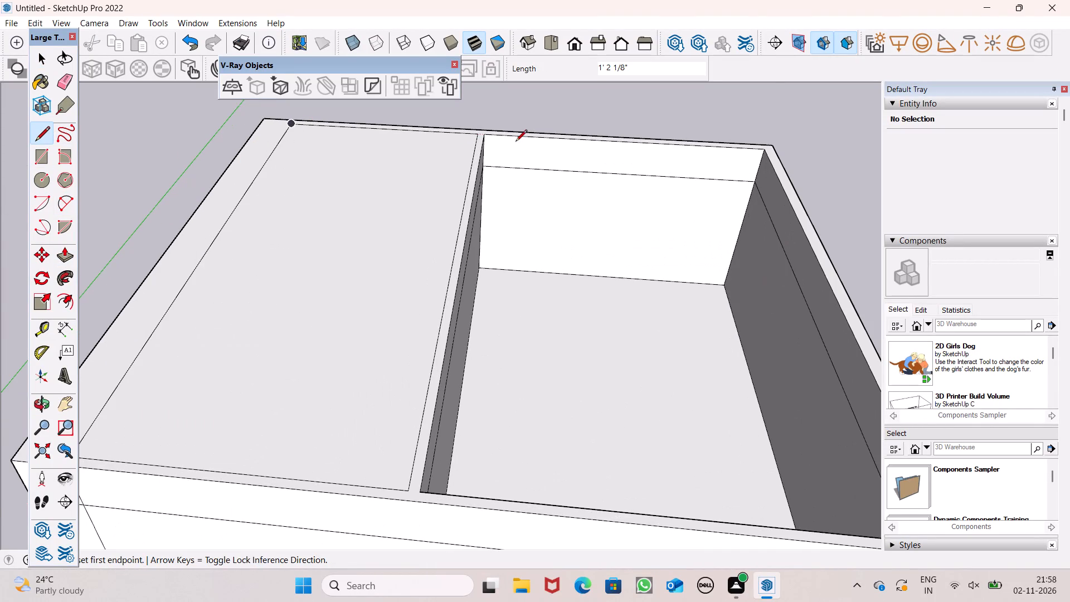
left_click(513, 136)
left_click(556, 138)
key("space")
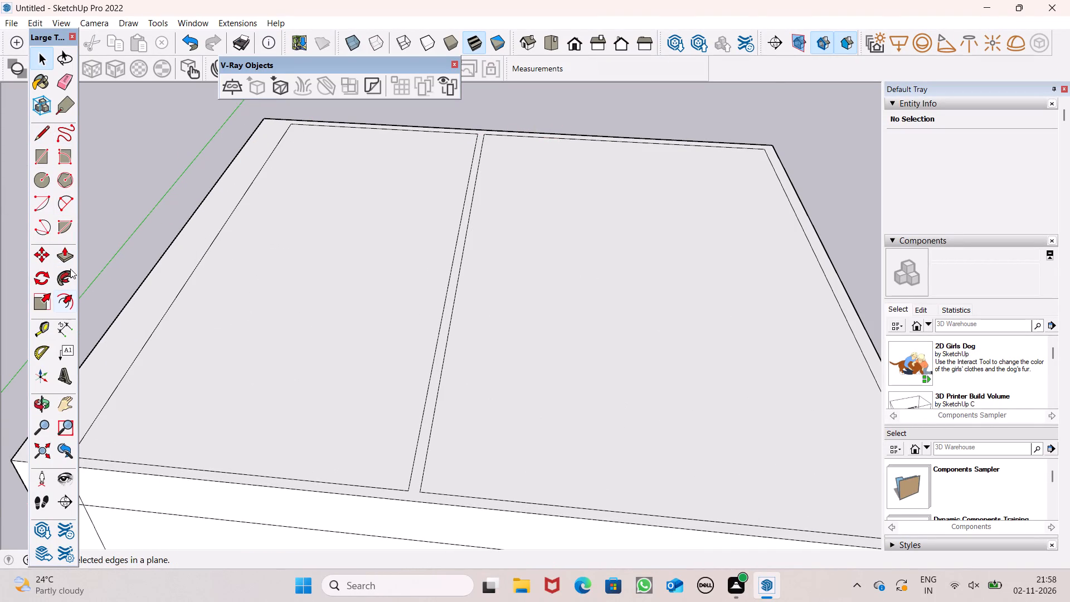
Push/Pull each of the two new roof faces by 6" to give the roof slab thickness.
left_click(70, 254)
left_click(298, 278)
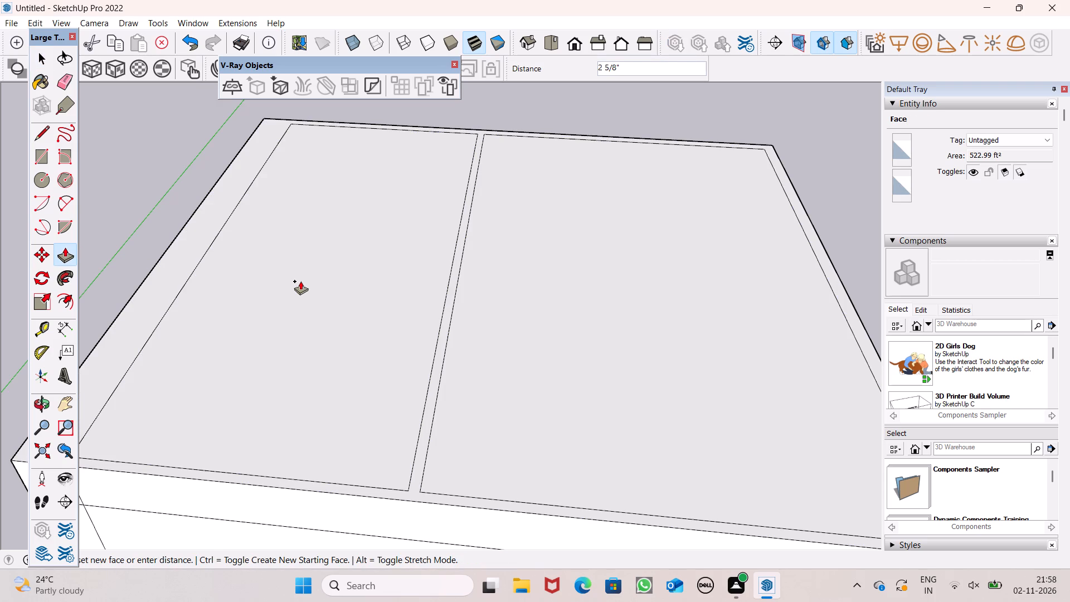
type("6\"")
key("Return")
left_click_drag(601, 293, 603, 303)
type("6\"")
key("Return")
Examine the closed roof and the front wall band from above and from the front.
scroll(522, 274, "down", 6)
middle_click_drag(528, 311, 538, 280)
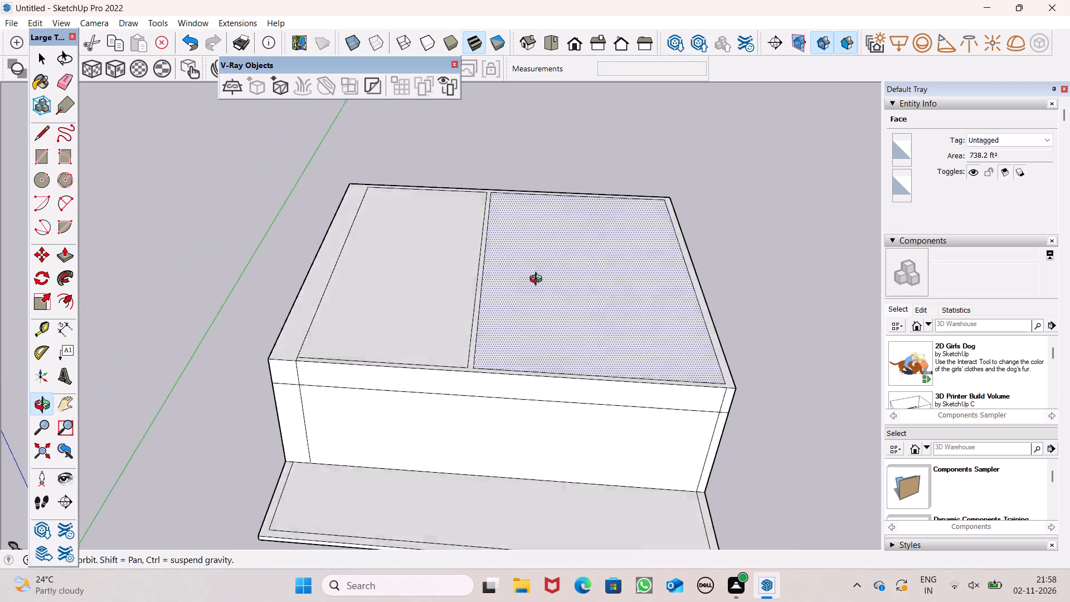
middle_click_drag(538, 280, 533, 238)
scroll(166, 321, "down", 1)
middle_click_drag(324, 356, 307, 416)
scroll(307, 416, "up", 1)
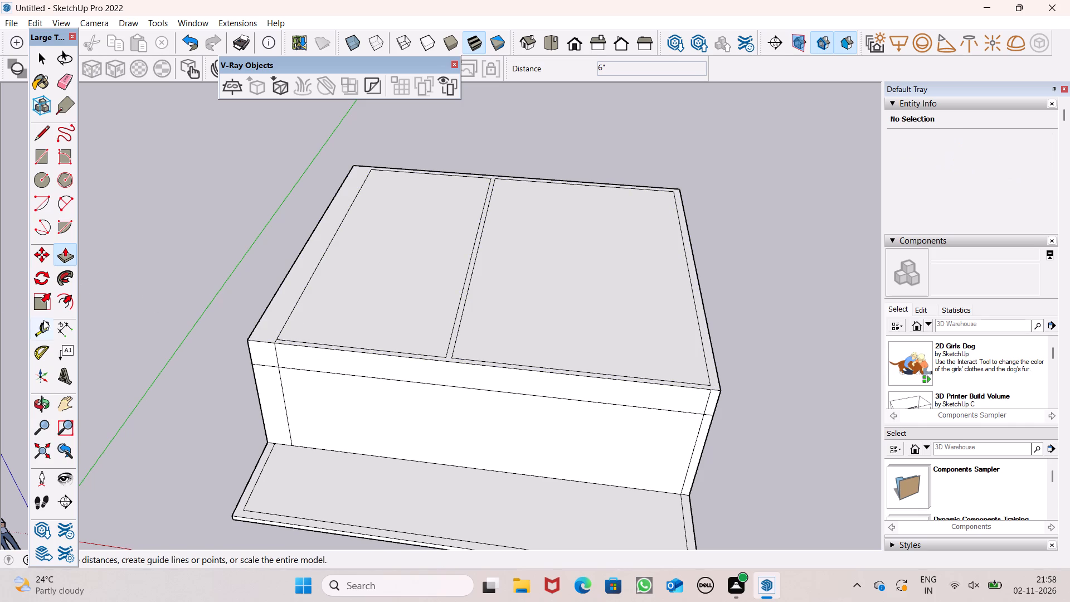
left_click_drag(42, 328, 136, 331)
middle_click_drag(337, 336, 339, 394)
scroll(384, 377, "down", 2)
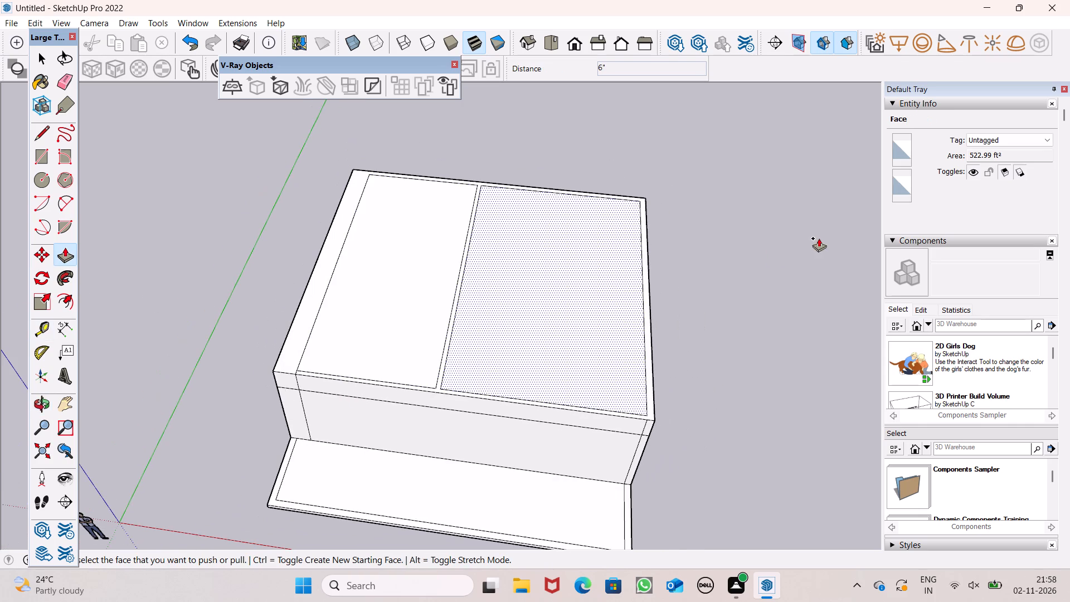
scroll(815, 266, "up", 3)
scroll(794, 271, "down", 2)
middle_click_drag(679, 326, 694, 354)
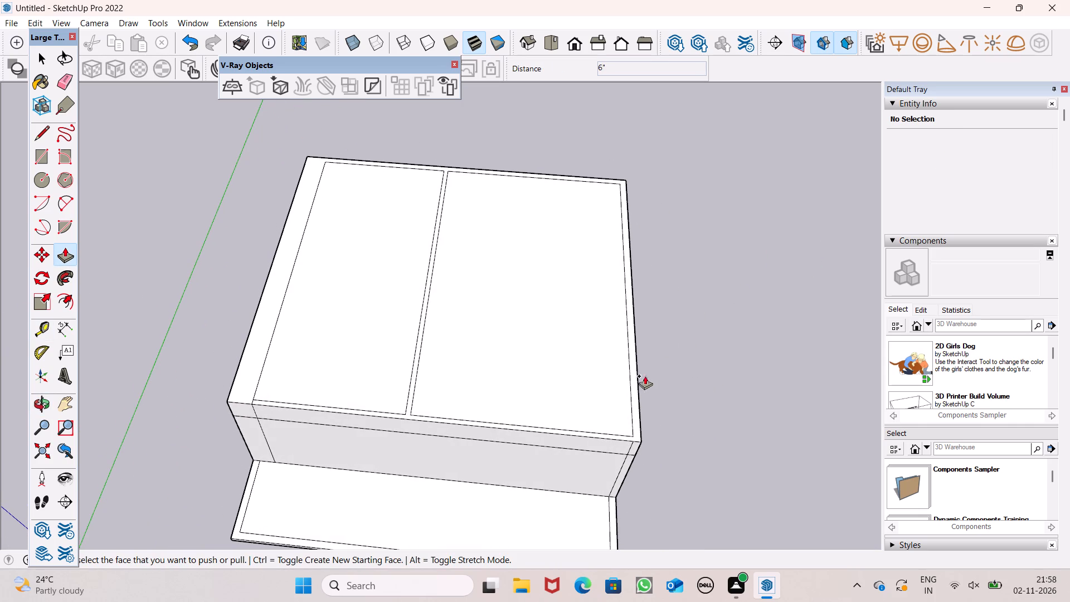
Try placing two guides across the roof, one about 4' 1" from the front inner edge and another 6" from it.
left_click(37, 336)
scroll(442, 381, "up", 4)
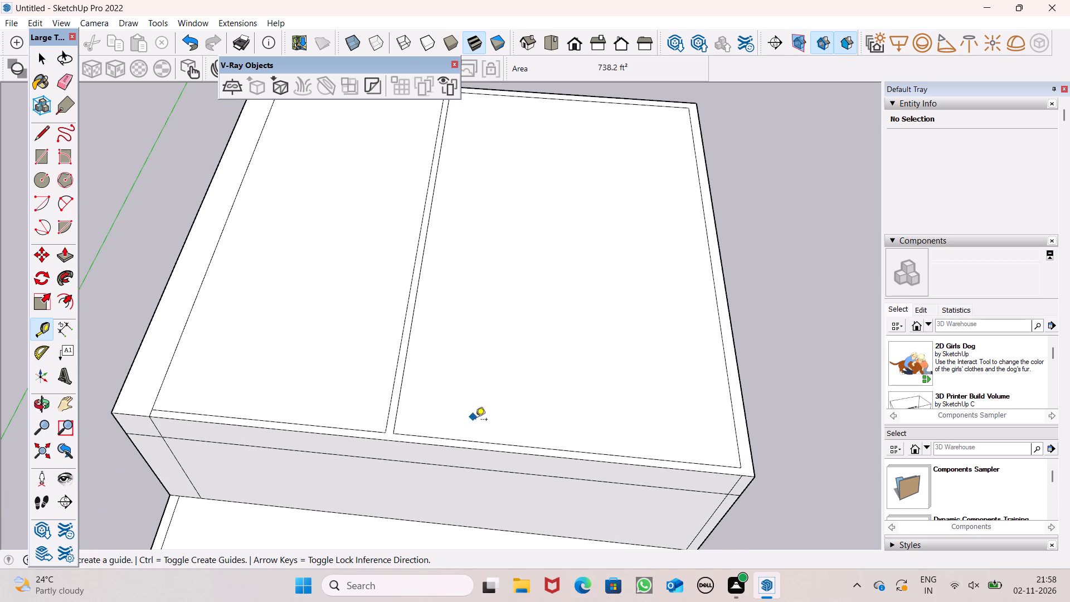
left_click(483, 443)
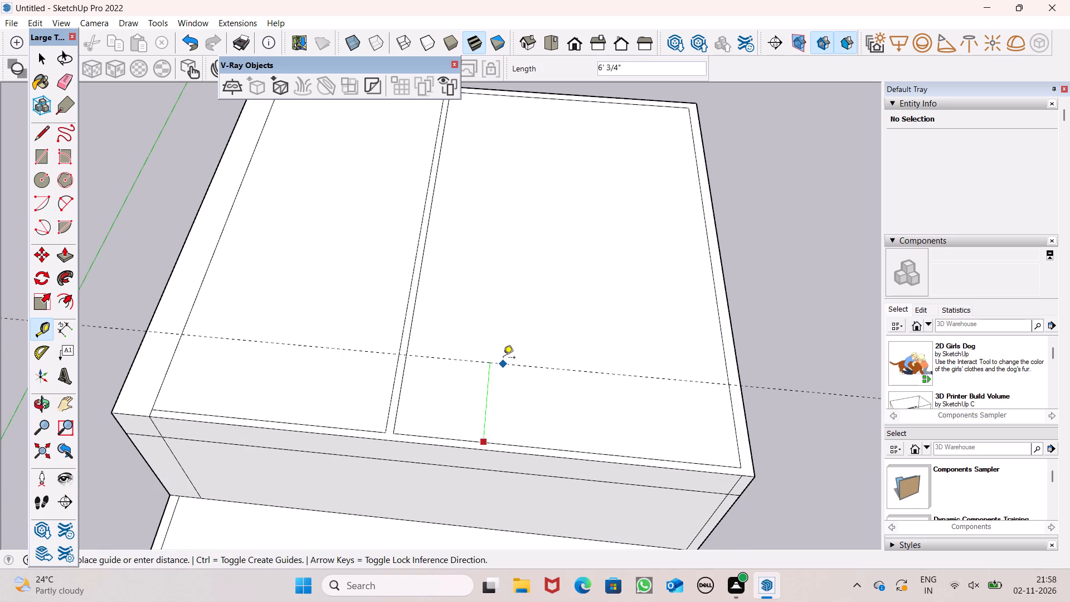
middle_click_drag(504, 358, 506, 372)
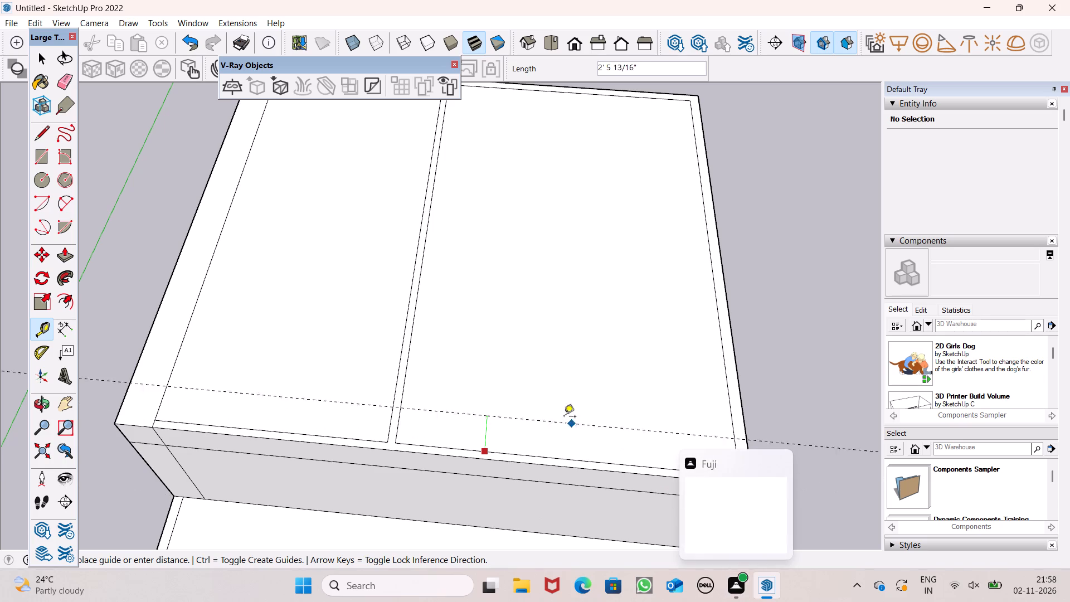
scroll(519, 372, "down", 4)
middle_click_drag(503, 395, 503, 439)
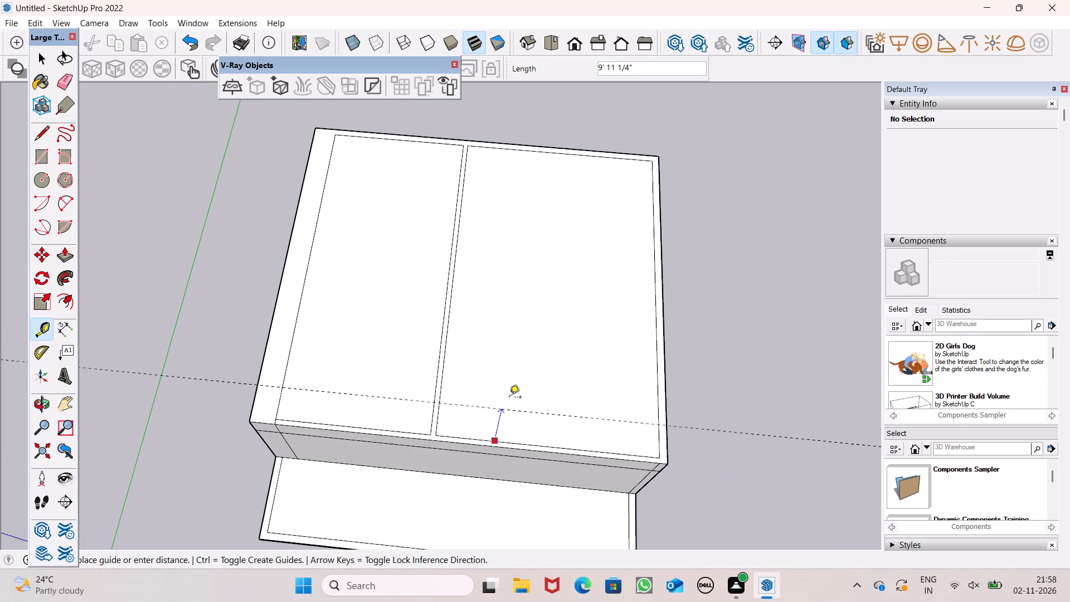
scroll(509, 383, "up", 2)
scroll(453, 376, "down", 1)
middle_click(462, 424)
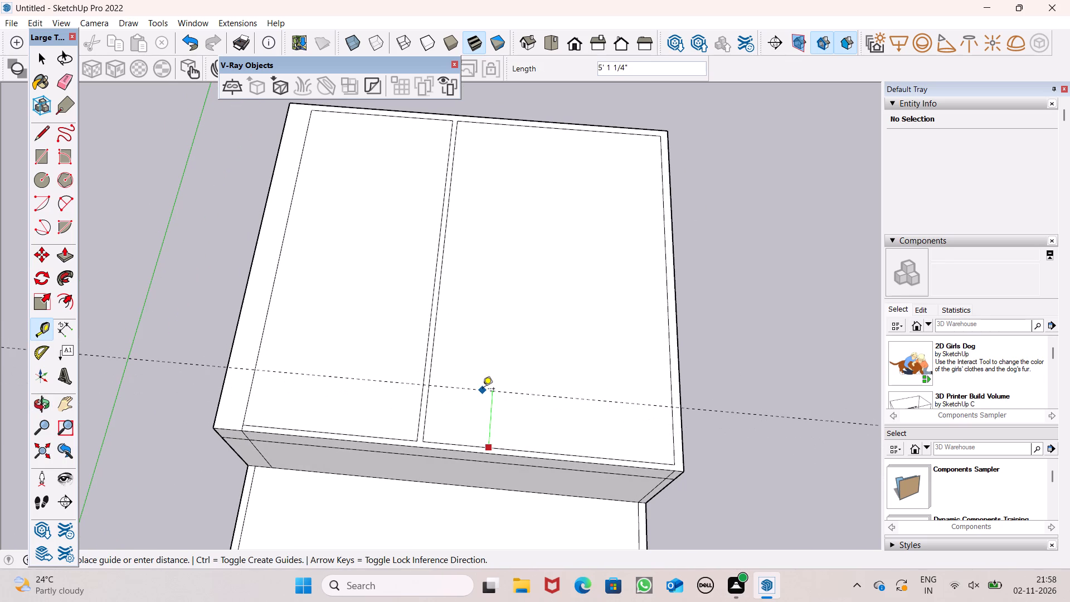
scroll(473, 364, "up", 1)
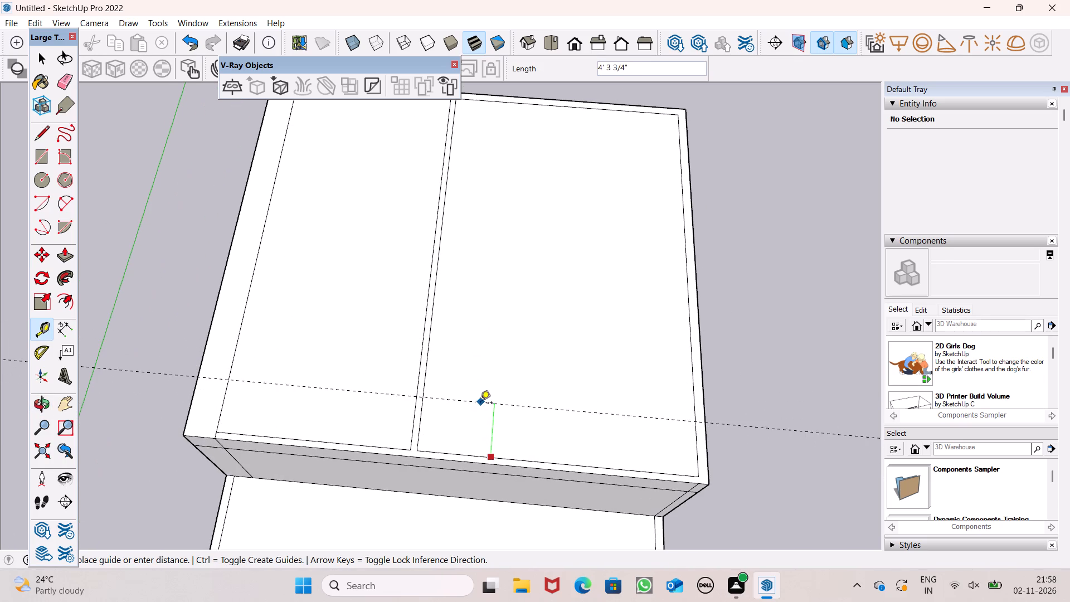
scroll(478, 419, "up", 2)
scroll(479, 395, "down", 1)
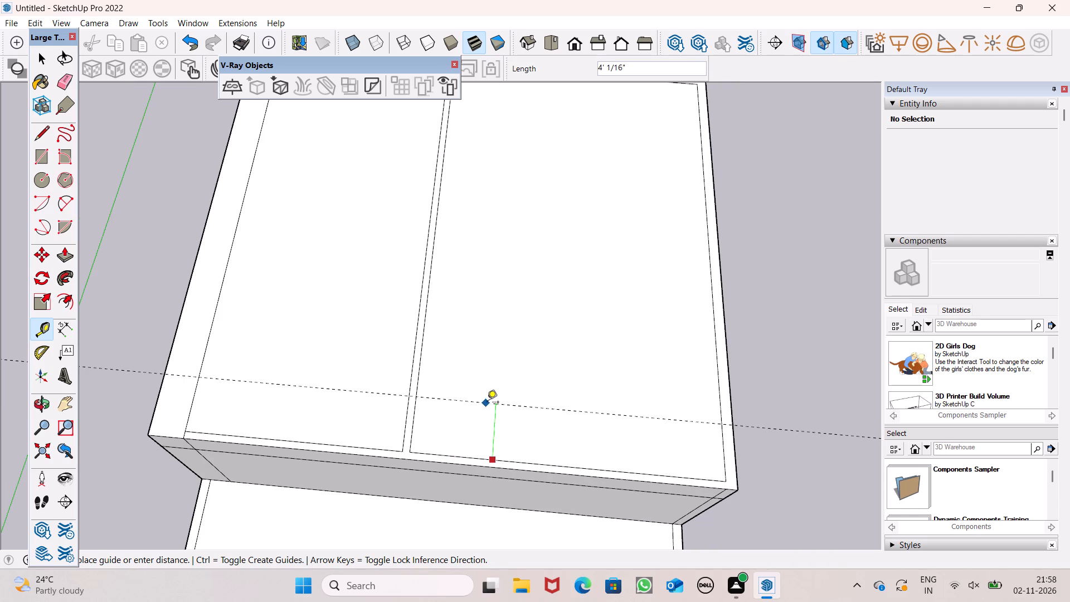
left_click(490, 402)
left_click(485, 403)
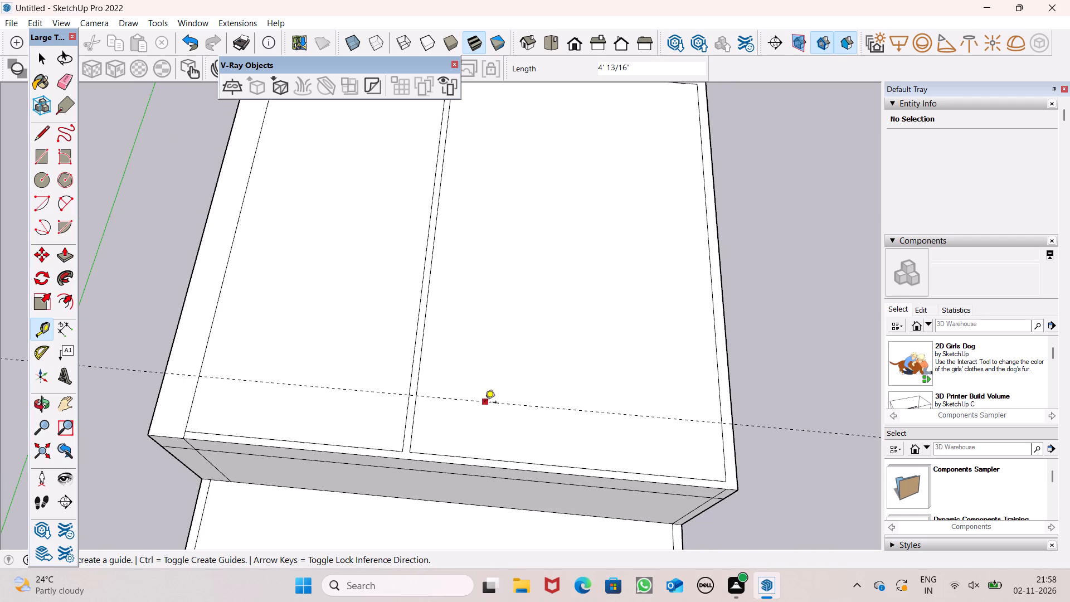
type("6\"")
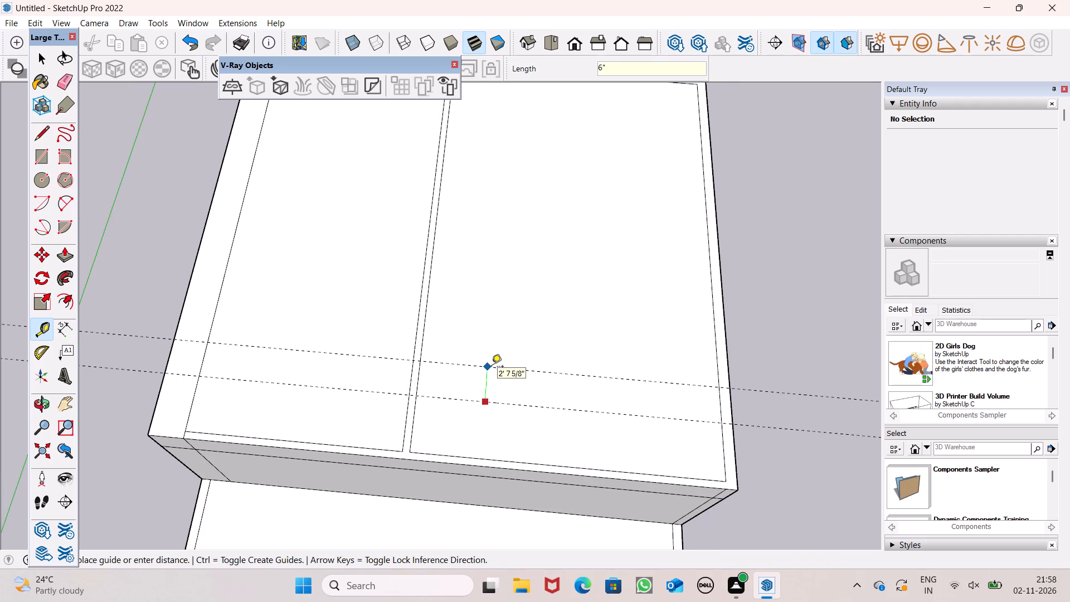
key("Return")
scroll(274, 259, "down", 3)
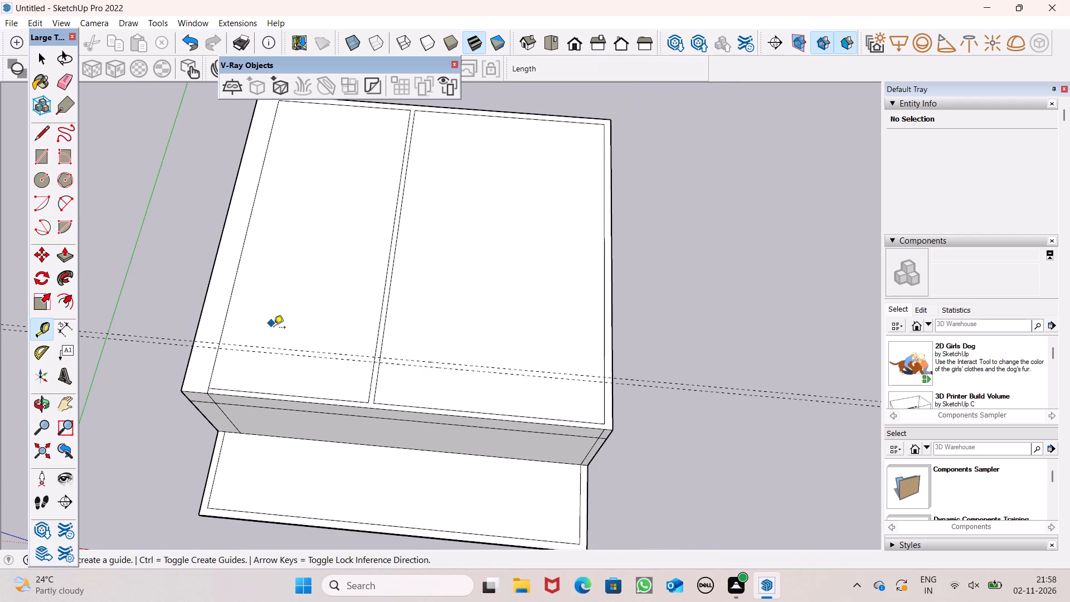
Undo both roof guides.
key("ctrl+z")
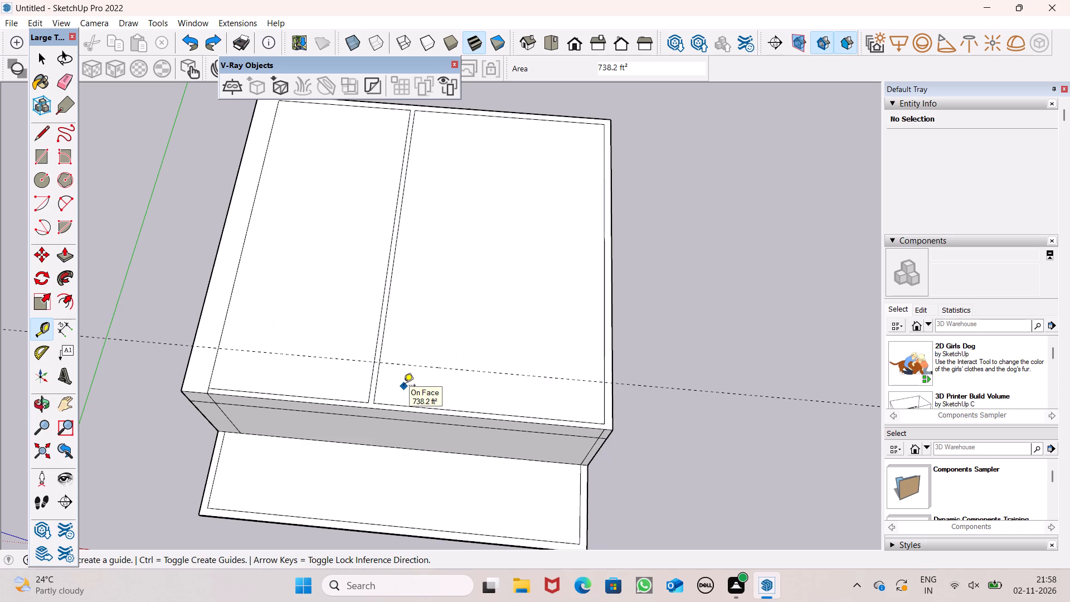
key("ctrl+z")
Place a Tape Measure guide across the roof about 5' from the larger room's front inner edge.
scroll(407, 385, "up", 5)
left_click(410, 419)
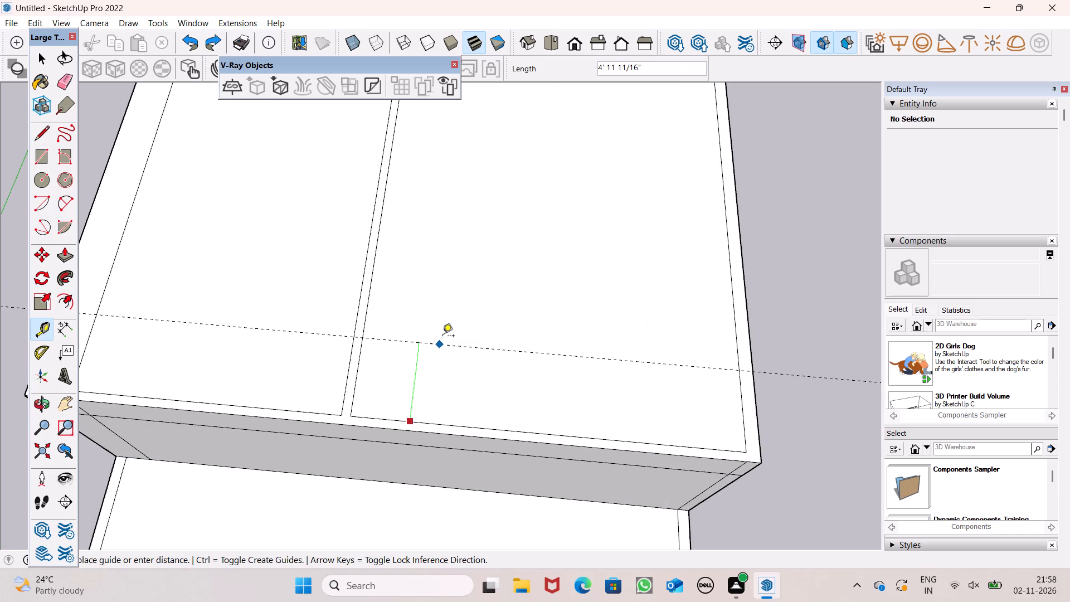
scroll(442, 337, "down", 1)
middle_click_drag(437, 362, 457, 367)
scroll(454, 368, "up", 1)
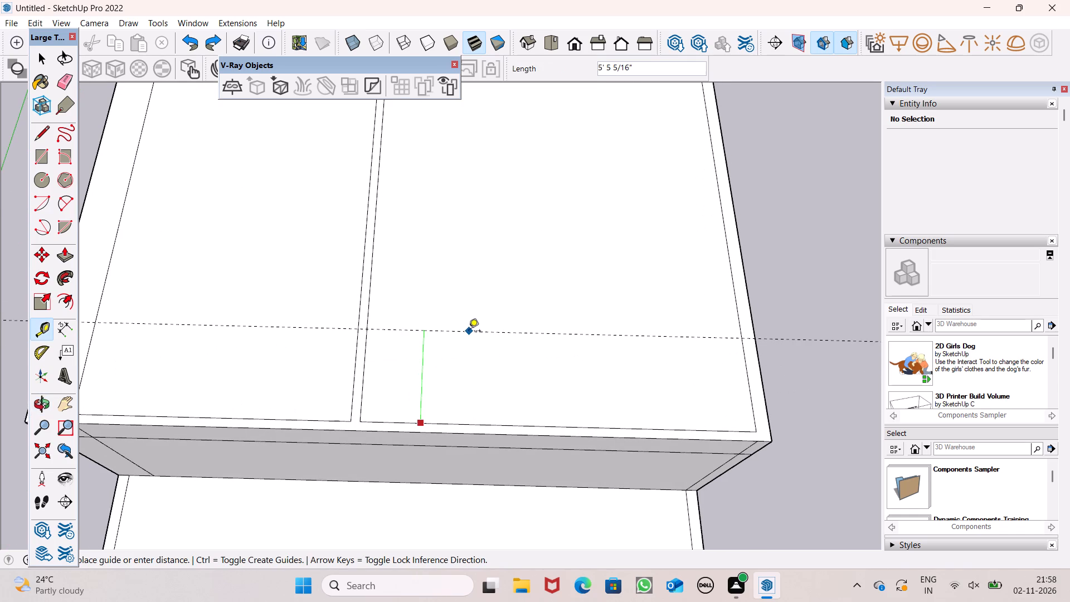
left_click(475, 339)
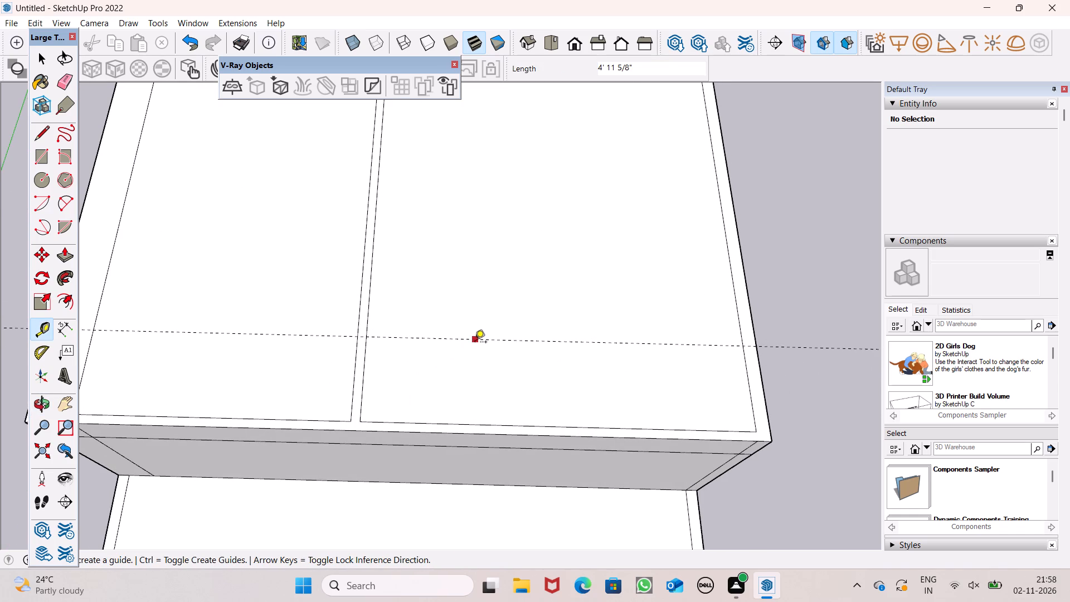
Add a second parallel guide across the roof, 6" from the first guide.
left_click(475, 343)
type("6\"")
key("Return")
scroll(475, 307, "down", 4)
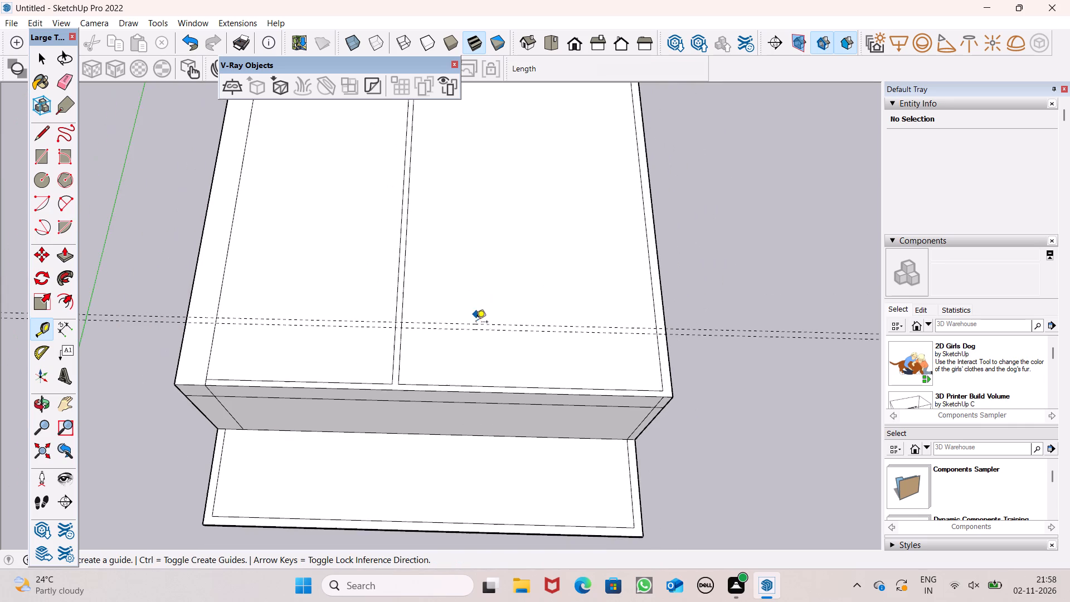
middle_click_drag(475, 344, 478, 260)
scroll(478, 260, "up", 1)
scroll(466, 287, "down", 2)
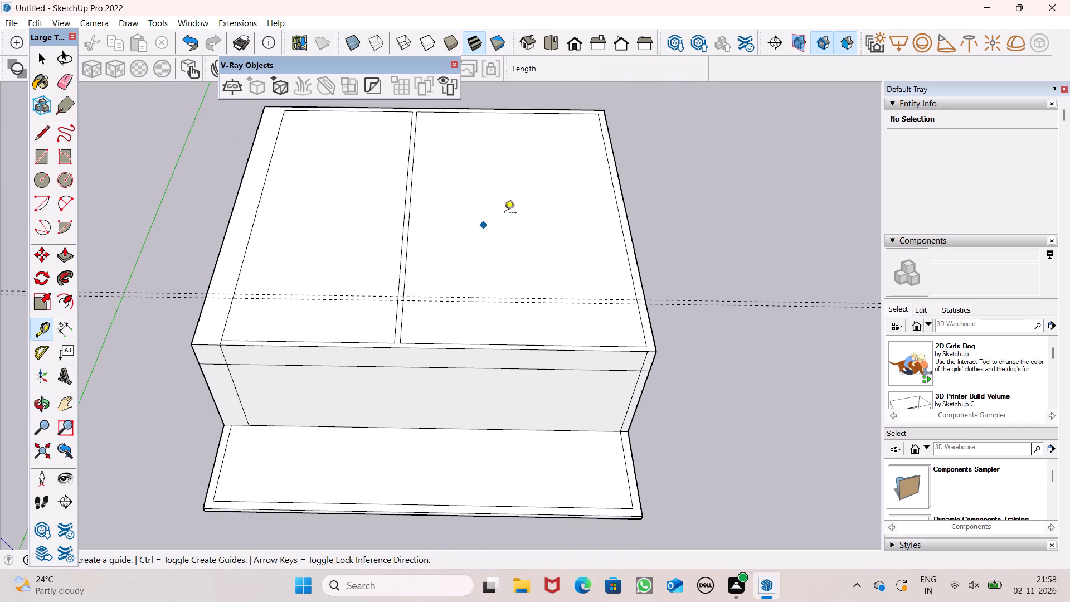
scroll(486, 301, "down", 1)
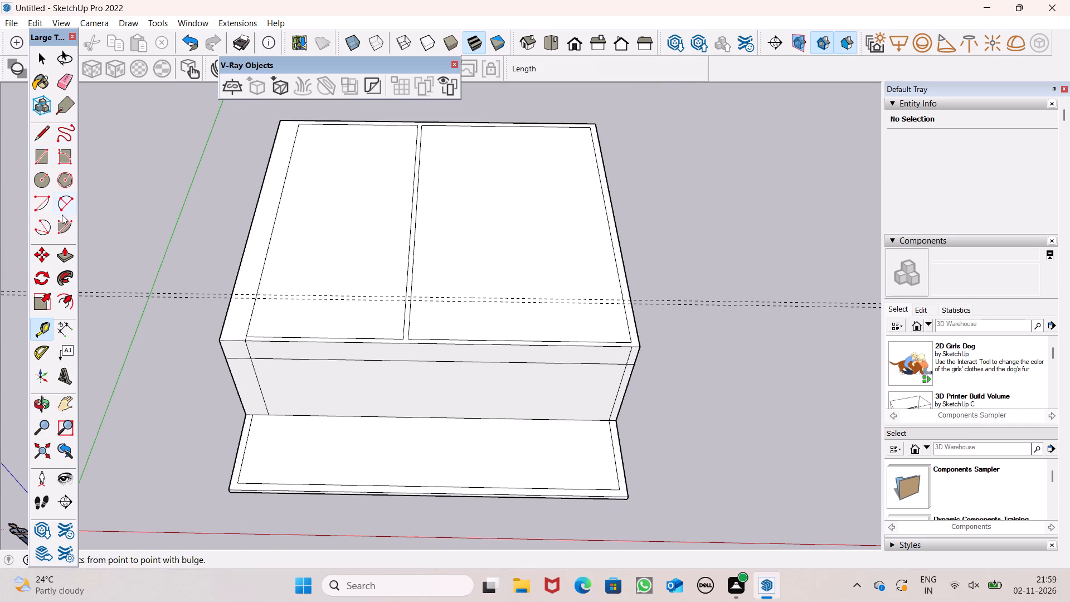
Draw a rectangle between the two roof guides, from the central partition to the larger room's outer-side inner edge.
left_click(35, 169)
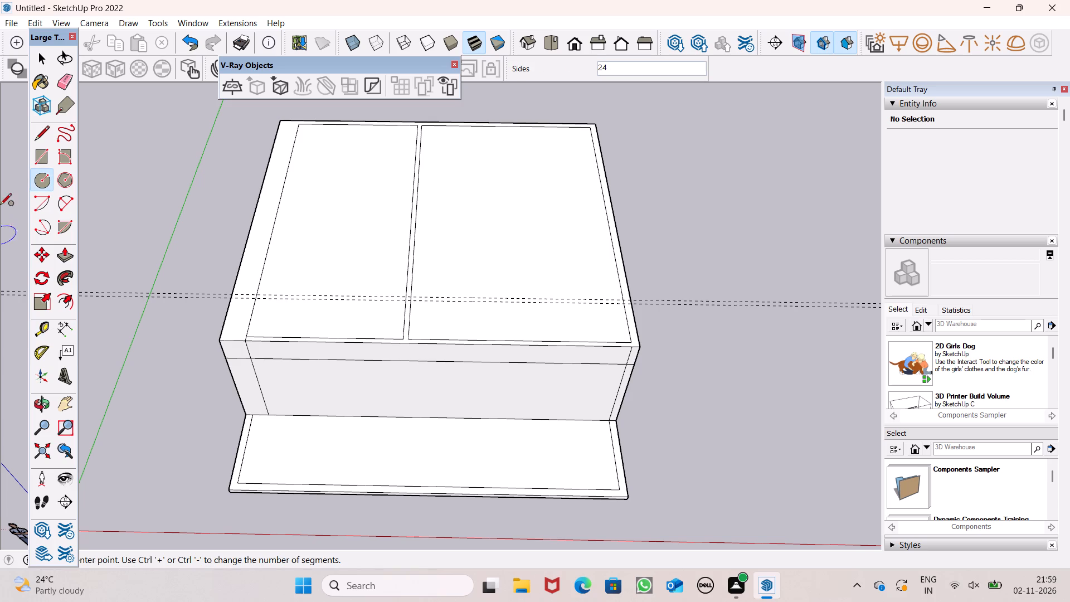
left_click(42, 159)
middle_click_drag(382, 317, 376, 355)
scroll(400, 334, "up", 14)
left_click(405, 273)
scroll(271, 311, "down", 6)
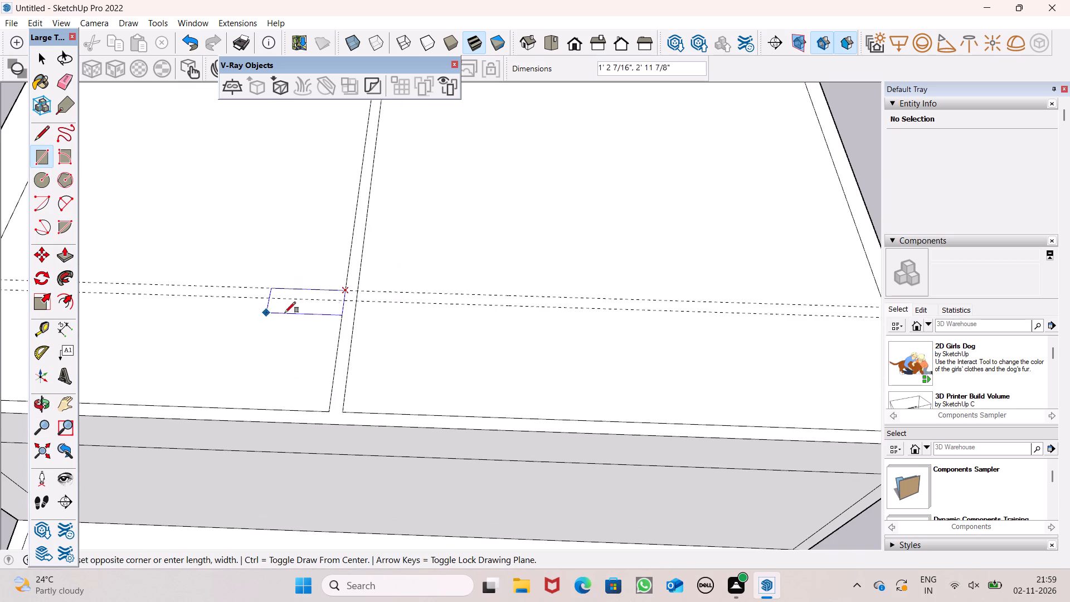
scroll(487, 304, "down", 6)
scroll(669, 302, "up", 5)
scroll(729, 316, "up", 7)
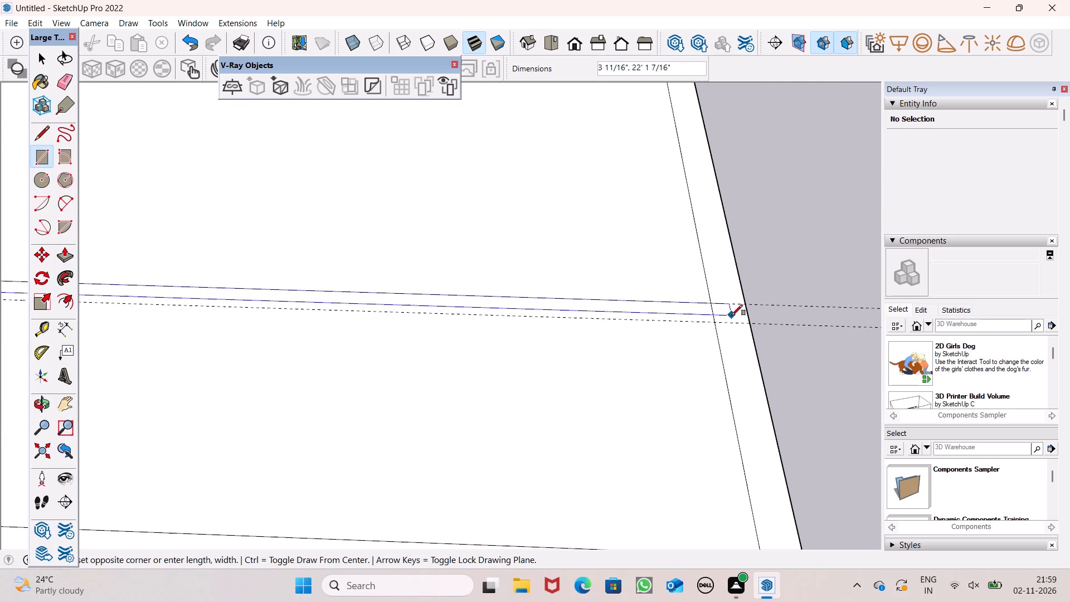
left_click(713, 319)
scroll(711, 280, "down", 12)
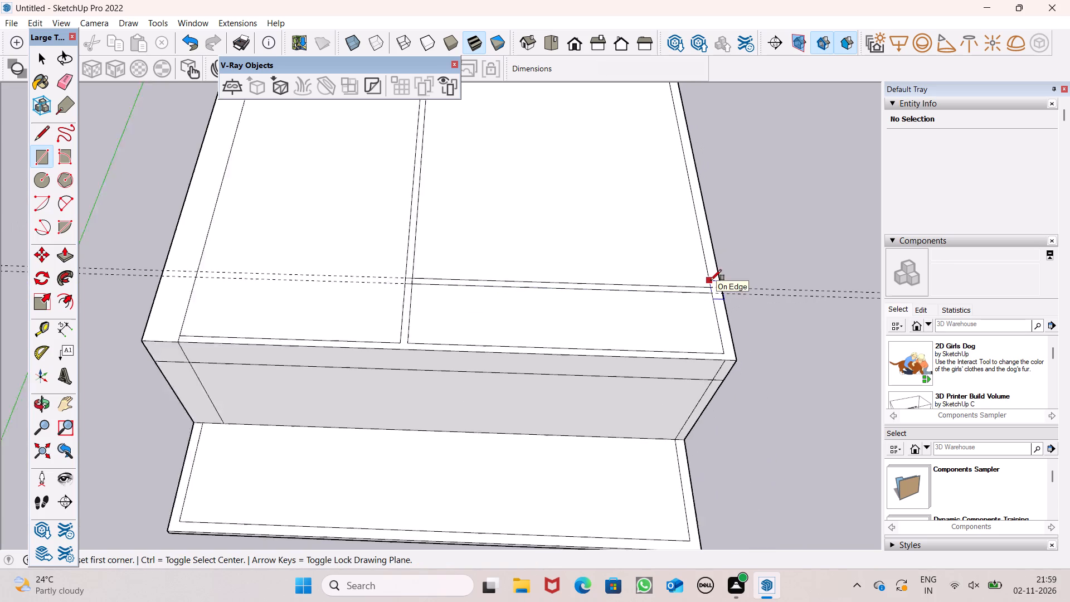
scroll(711, 280, "down", 2)
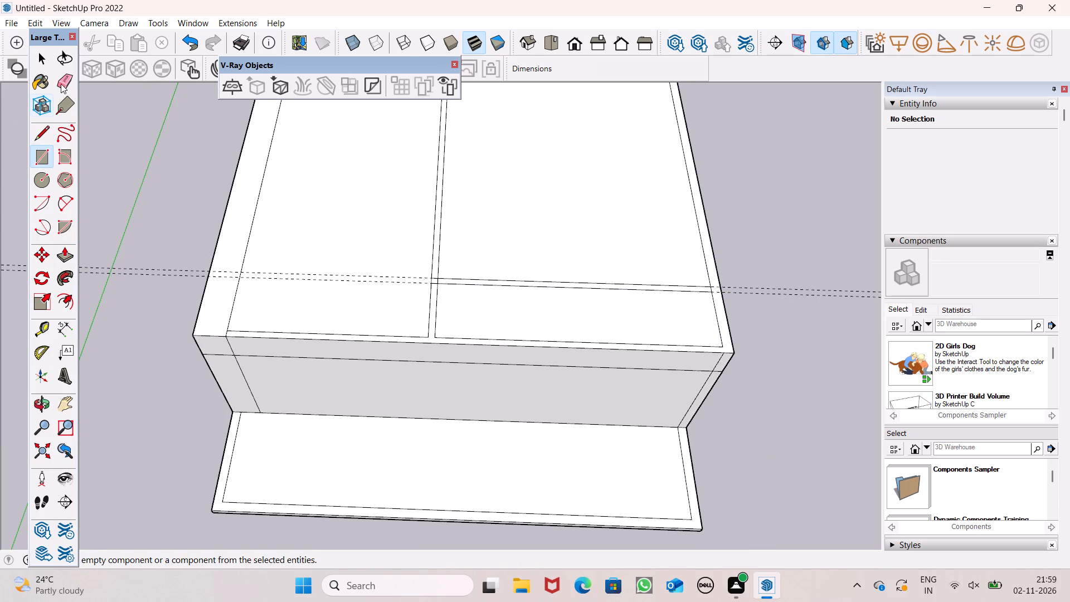
Erase both guide lines crossing the roof.
left_click(61, 82)
left_click_drag(166, 213, 164, 312)
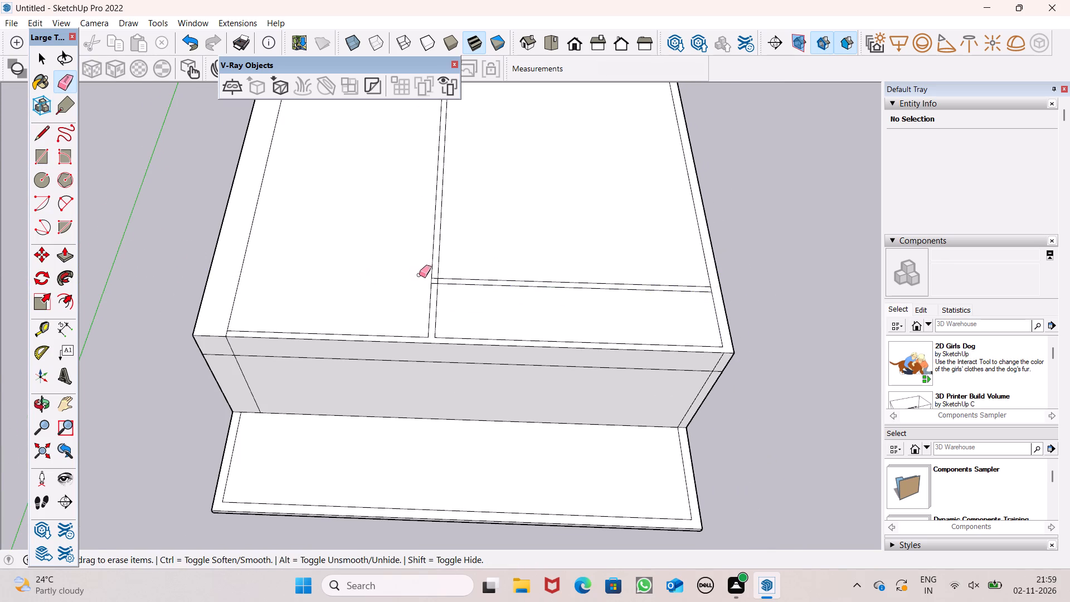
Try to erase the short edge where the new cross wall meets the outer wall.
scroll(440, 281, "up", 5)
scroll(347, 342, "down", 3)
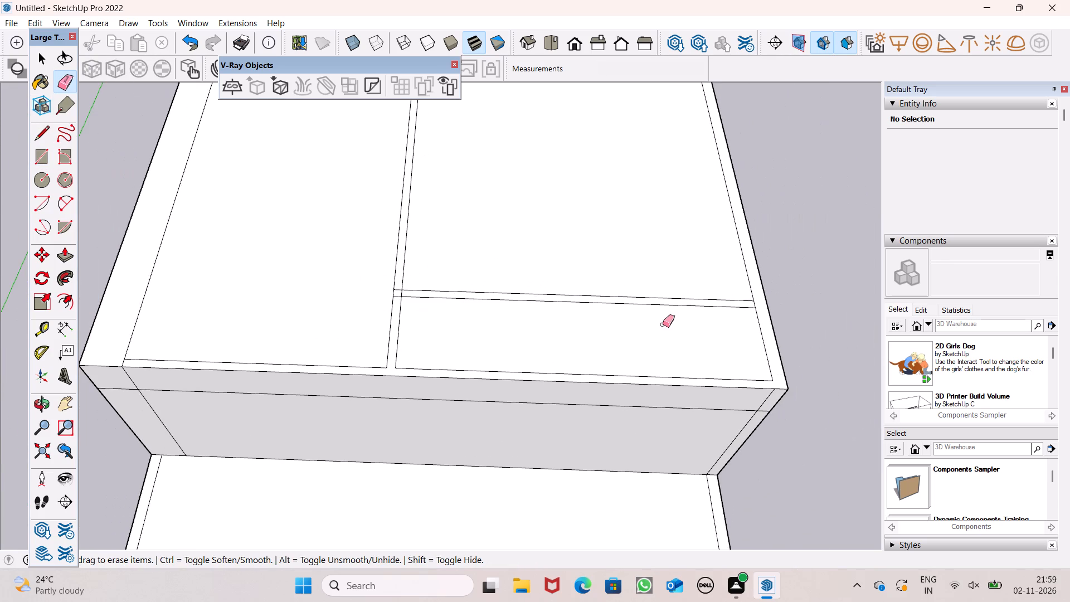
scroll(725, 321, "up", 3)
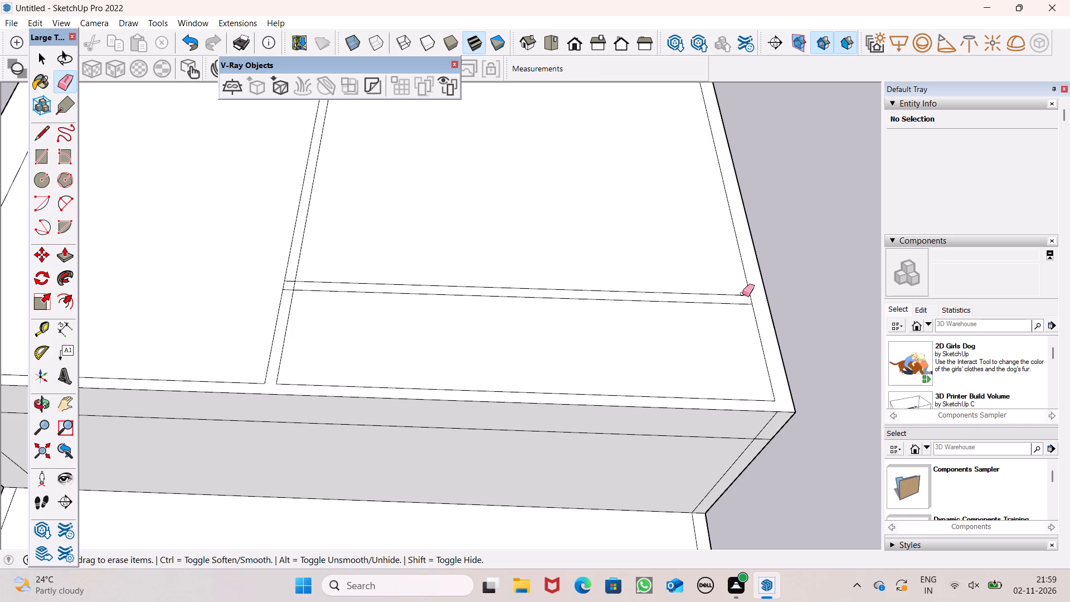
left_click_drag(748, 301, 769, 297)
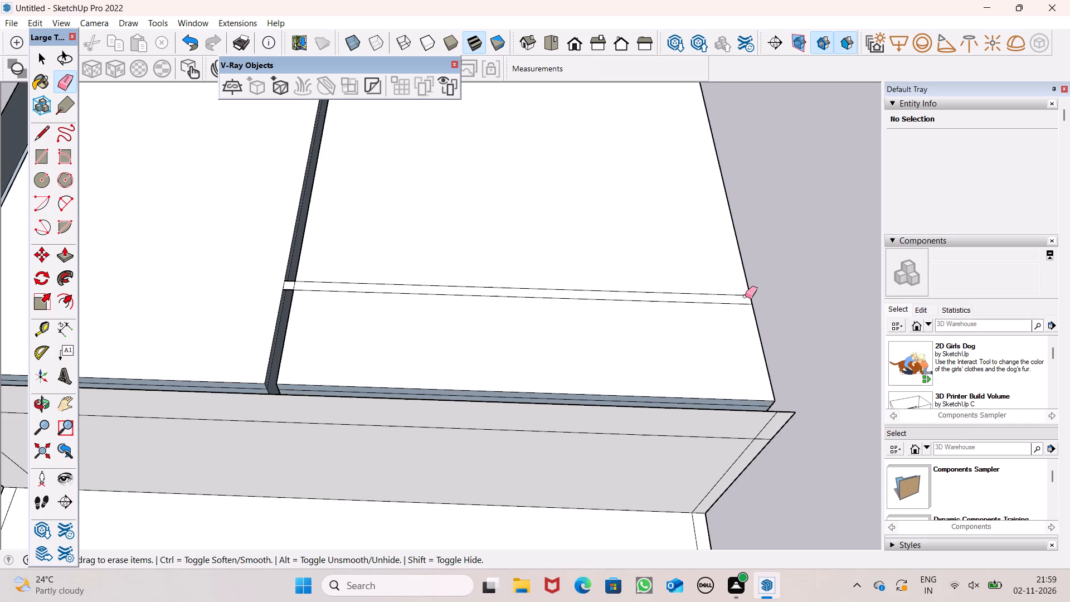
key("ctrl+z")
Erase the short edge segments closing both ends of the new cross wall, at the outer wall and the central partition.
scroll(746, 297, "up", 6)
left_click_drag(759, 298, 752, 303)
scroll(746, 275, "down", 3)
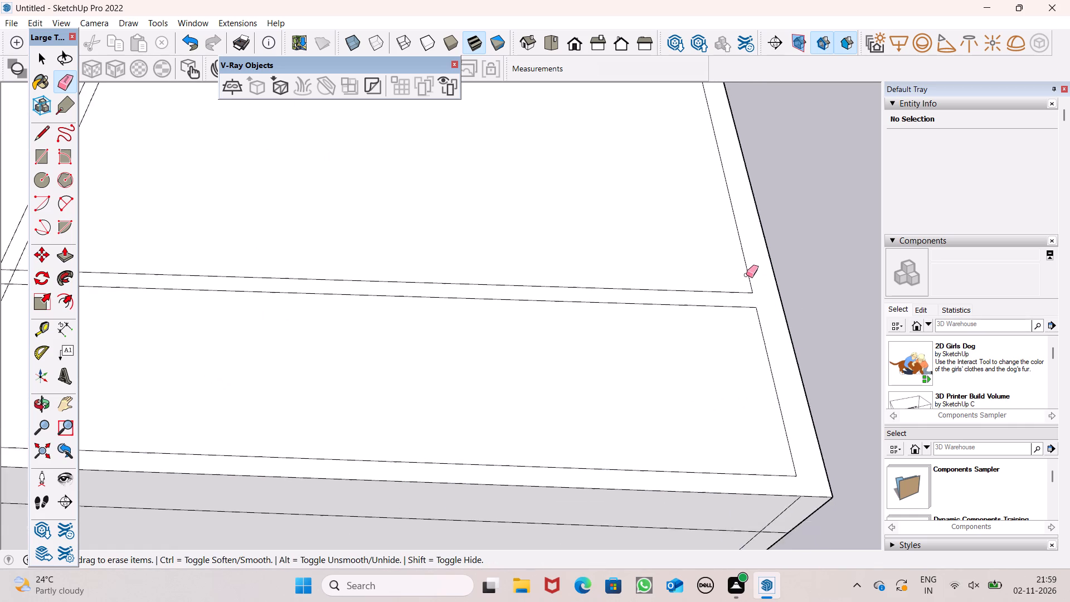
scroll(746, 275, "down", 5)
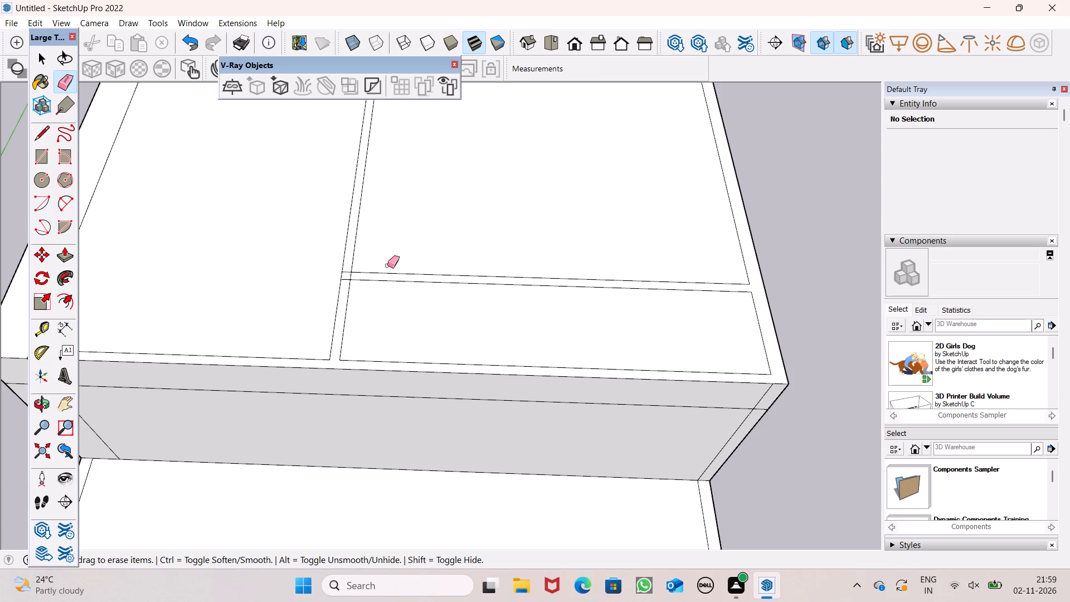
scroll(354, 269, "up", 13)
left_click_drag(360, 260, 355, 293)
scroll(364, 251, "down", 5)
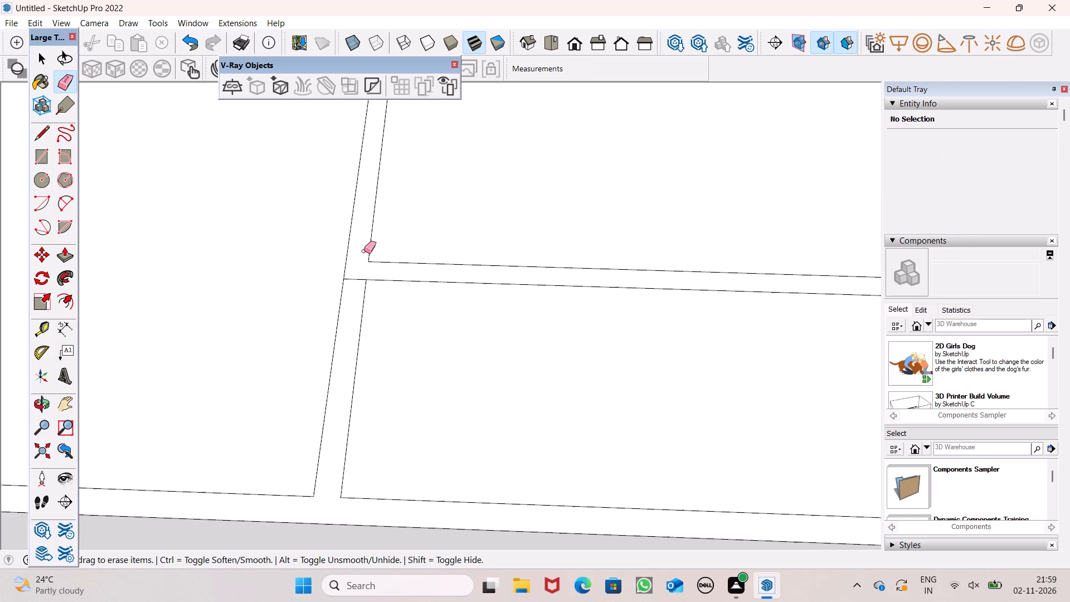
Examine the roof's wall outline, including its junctions and corners, from several angles and distances.
scroll(300, 294, "down", 13)
middle_click_drag(360, 344, 356, 254)
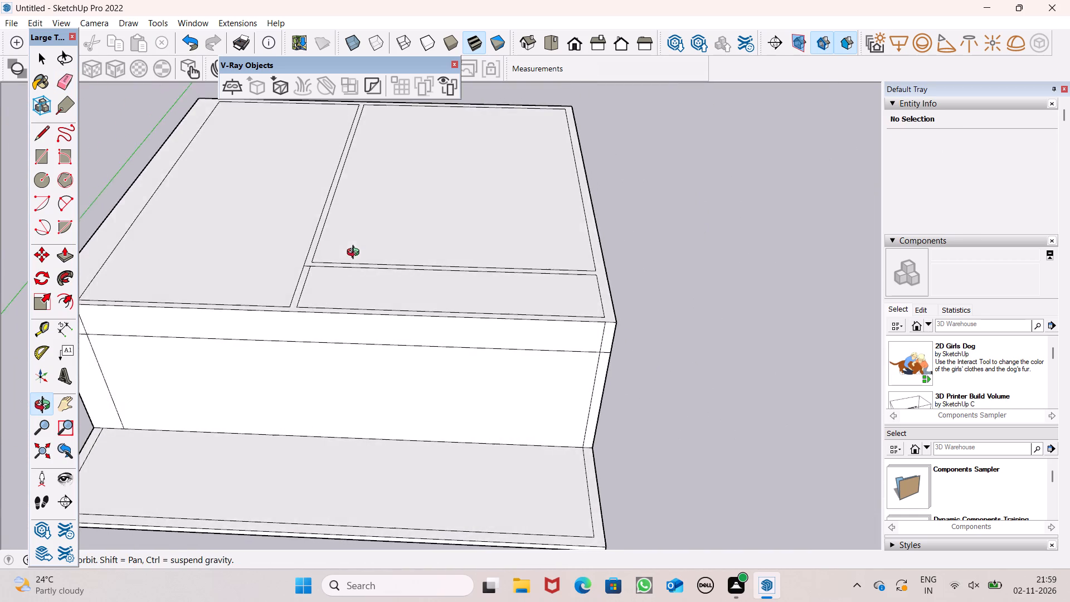
middle_click_drag(356, 254, 415, 260)
scroll(326, 260, "up", 5)
scroll(460, 268, "down", 3)
middle_click_drag(482, 285, 411, 288)
scroll(451, 291, "up", 1)
scroll(419, 339, "down", 3)
middle_click_drag(412, 351, 446, 376)
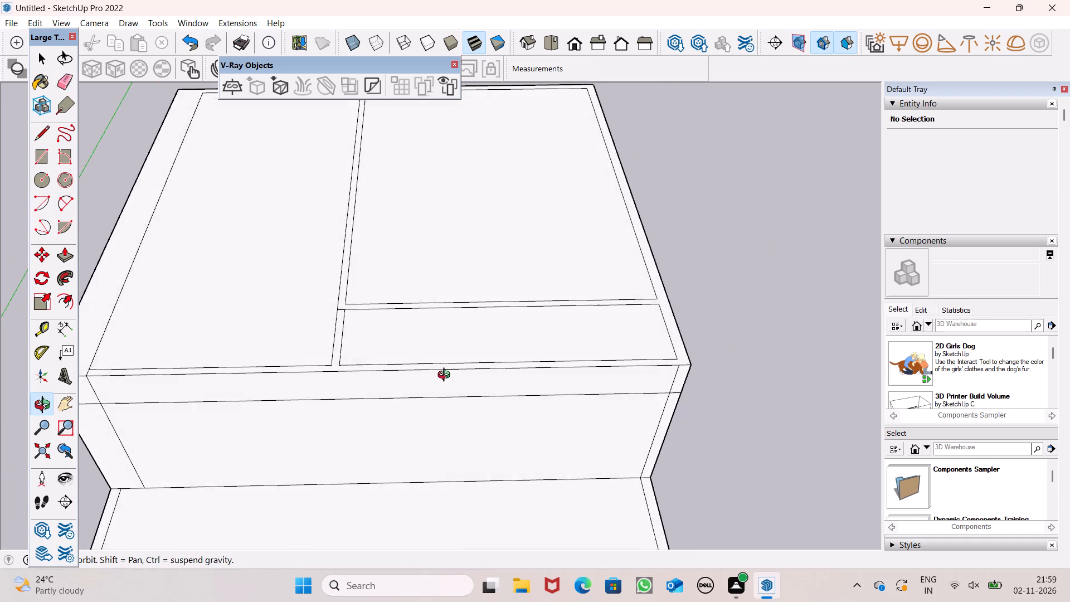
middle_click_drag(446, 376, 445, 377)
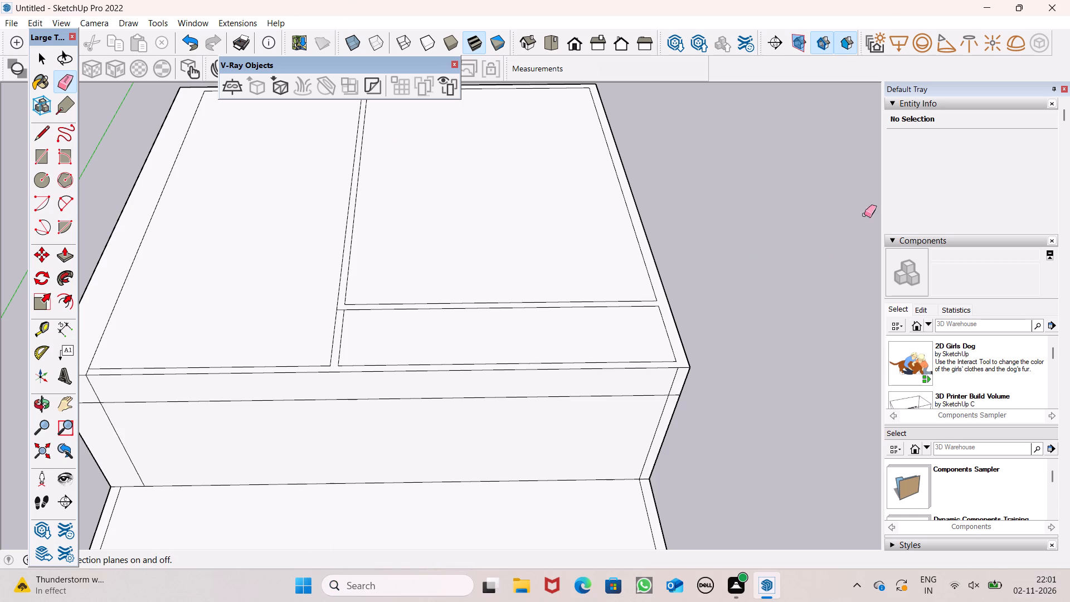
scroll(508, 286, "down", 5)
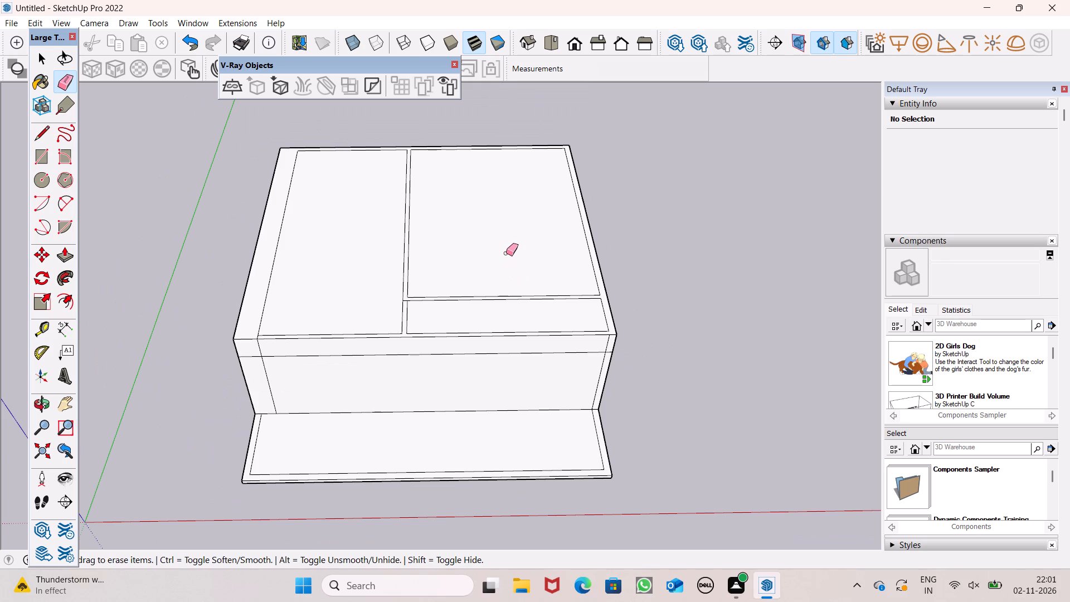
scroll(471, 283, "down", 2)
scroll(366, 310, "up", 3)
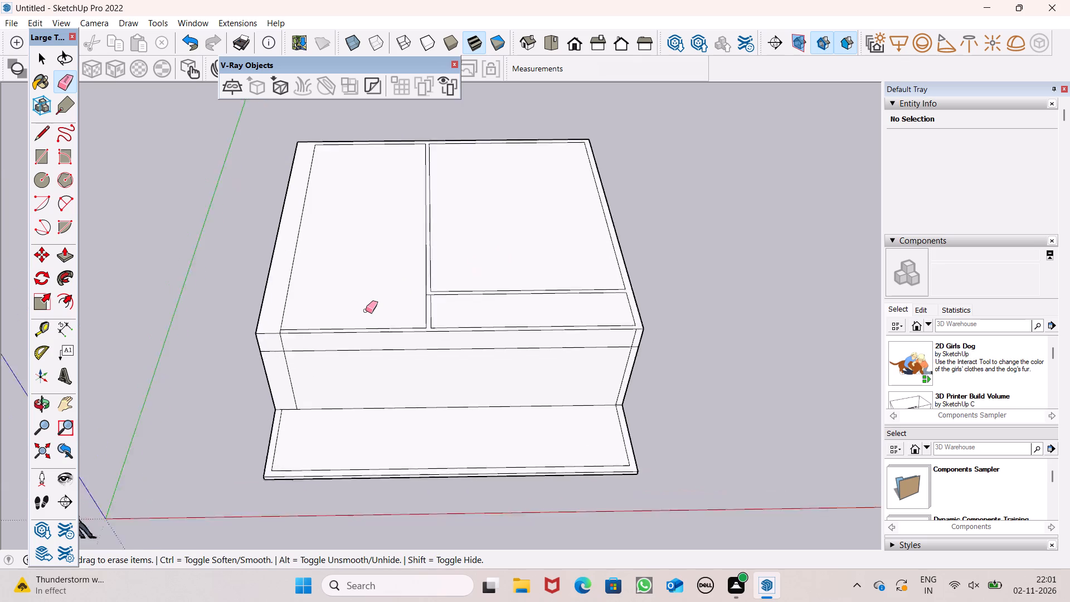
scroll(366, 310, "up", 5)
scroll(189, 314, "up", 6)
scroll(189, 339, "down", 2)
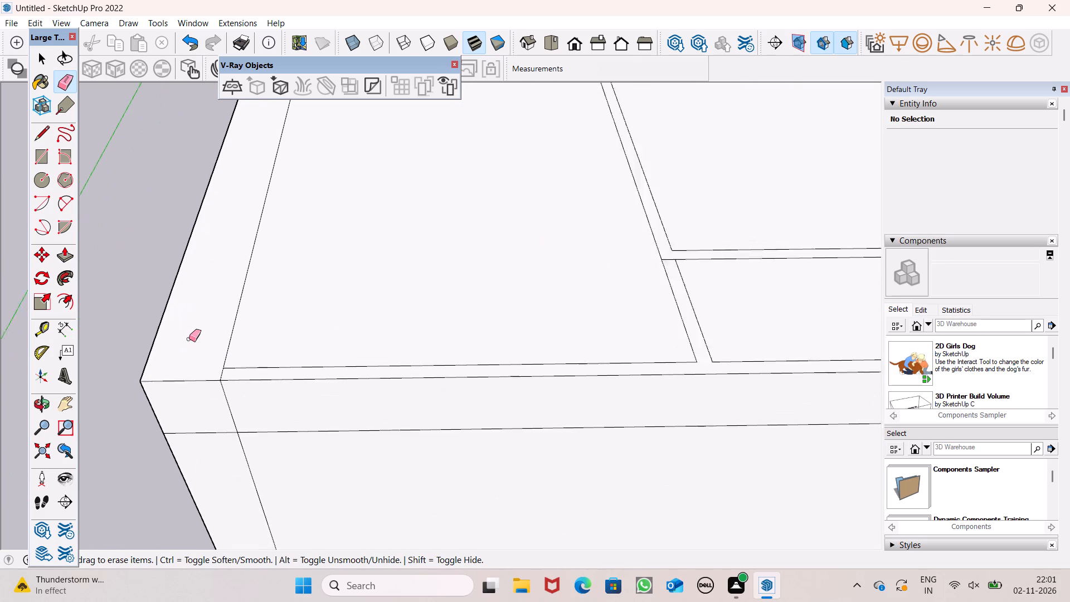
scroll(189, 339, "down", 1)
scroll(350, 283, "down", 5)
scroll(298, 287, "down", 3)
scroll(419, 316, "up", 7)
scroll(278, 311, "down", 6)
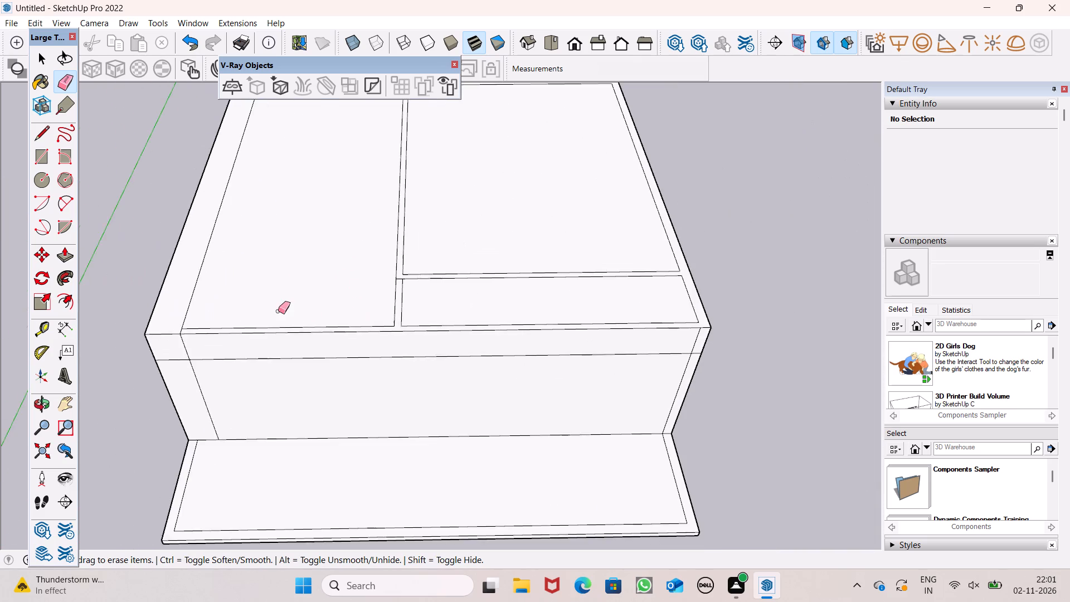
scroll(621, 315, "up", 7)
scroll(673, 275, "down", 5)
scroll(393, 204, "up", 6)
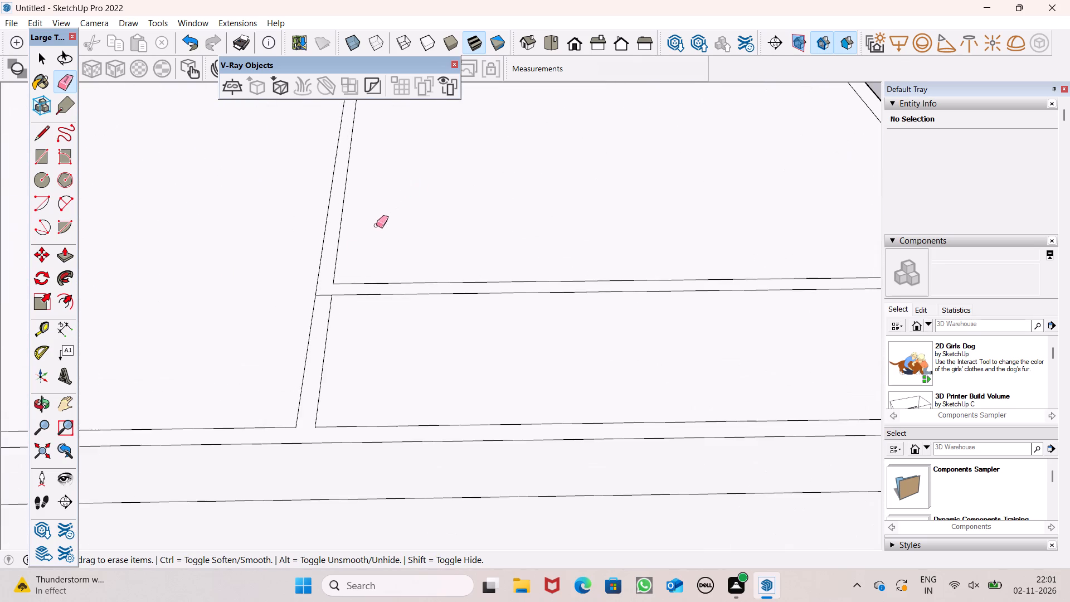
scroll(322, 343, "down", 4)
scroll(375, 372, "down", 1)
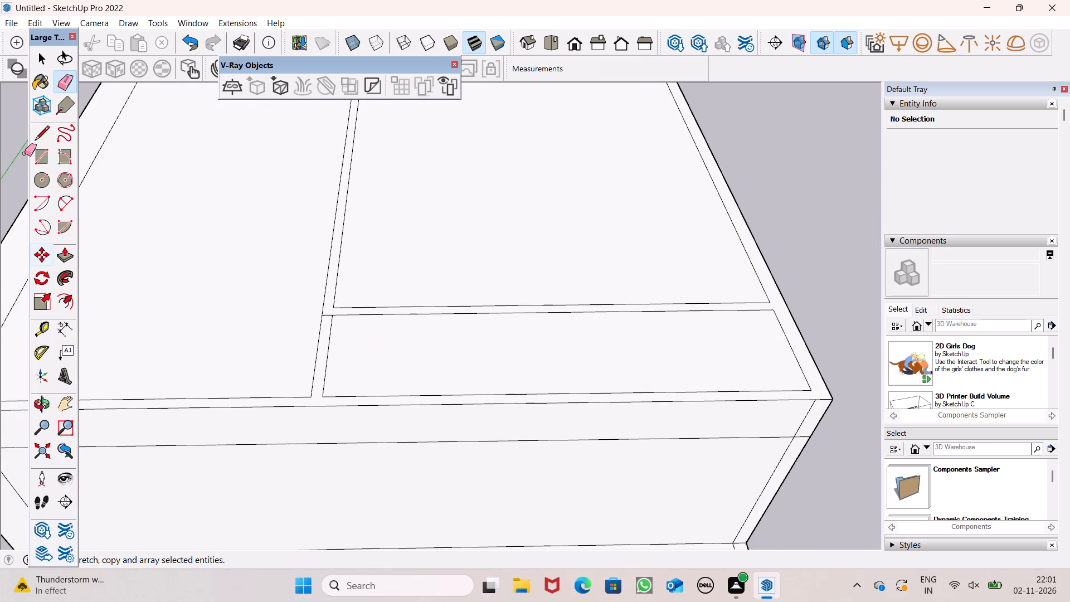
Draw a short line from the small front room's corner beside the central partition to the roof's front edge.
left_click(37, 137)
scroll(617, 293, "up", 1)
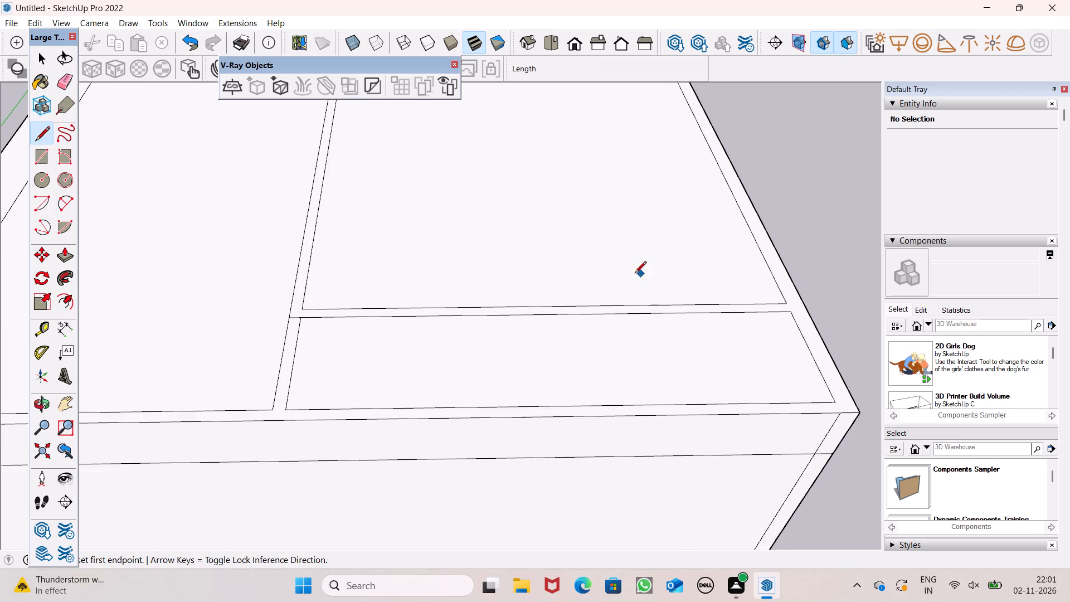
scroll(600, 274, "down", 1)
scroll(485, 342, "down", 3)
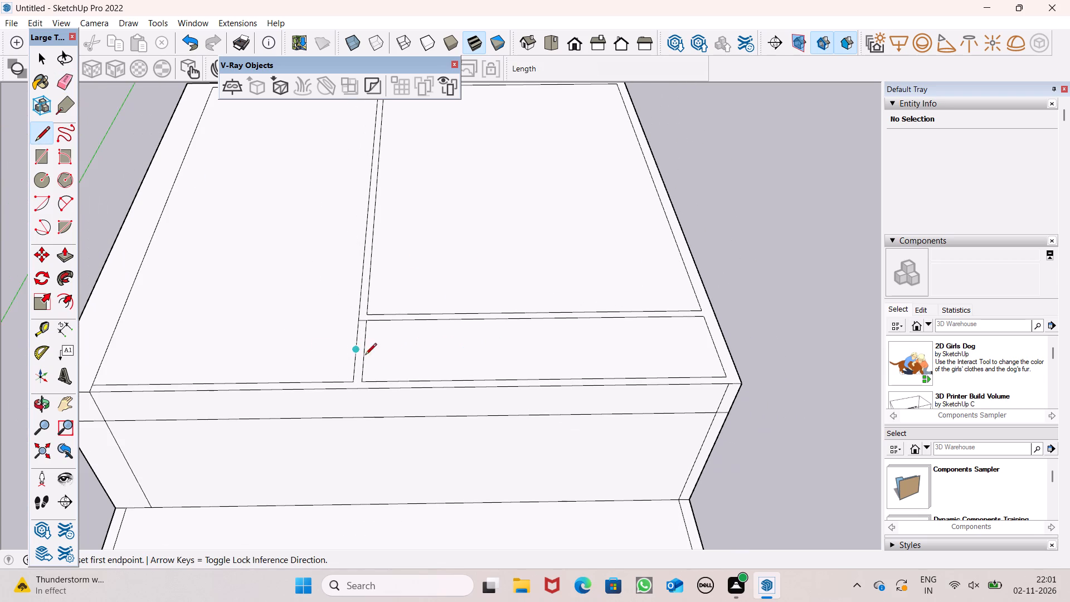
scroll(380, 376, "up", 5)
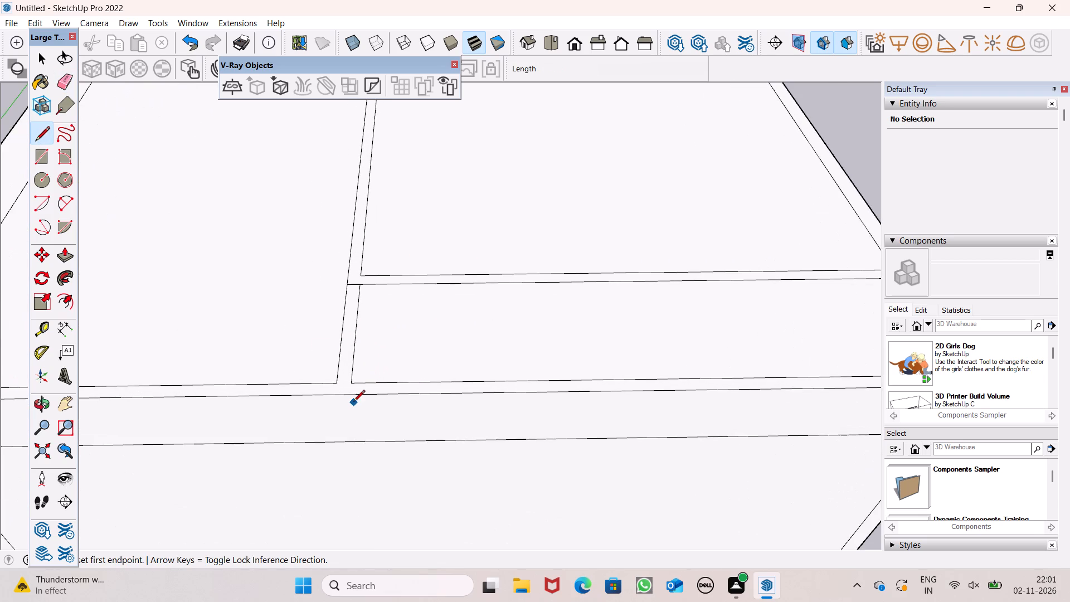
scroll(353, 402, "up", 5)
left_click(352, 371)
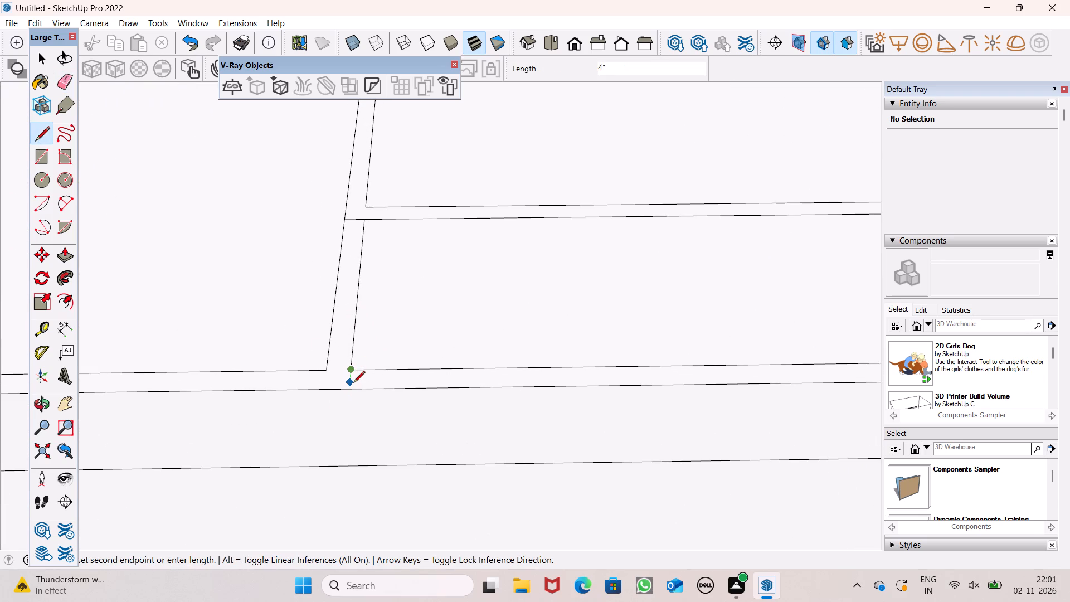
left_click(353, 387)
scroll(348, 327, "down", 12)
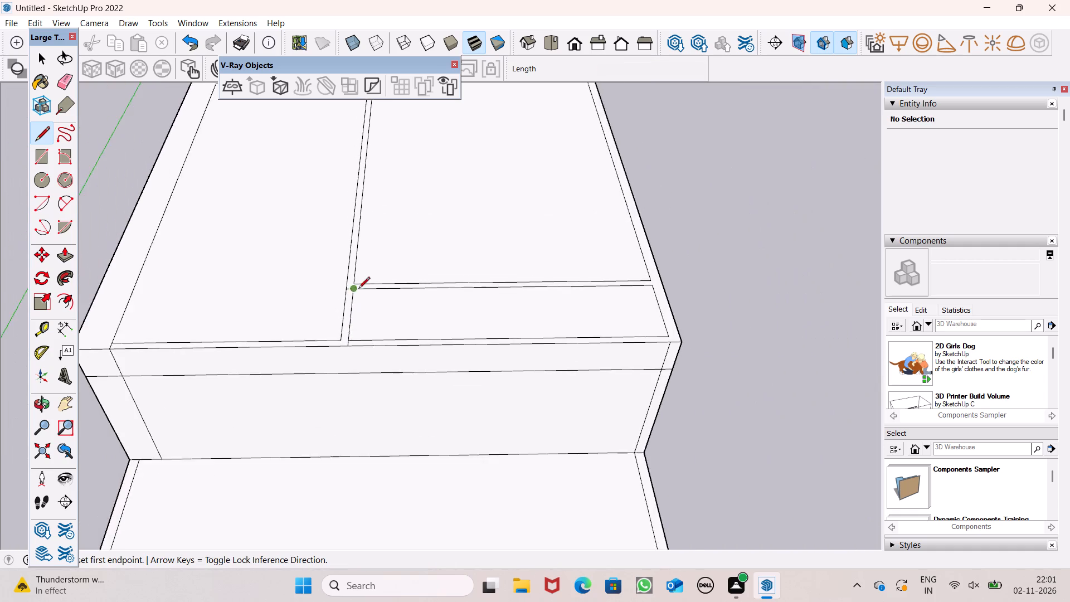
Erase the leftover short edge across the central partition where it meets the cross wall.
scroll(365, 266, "up", 6)
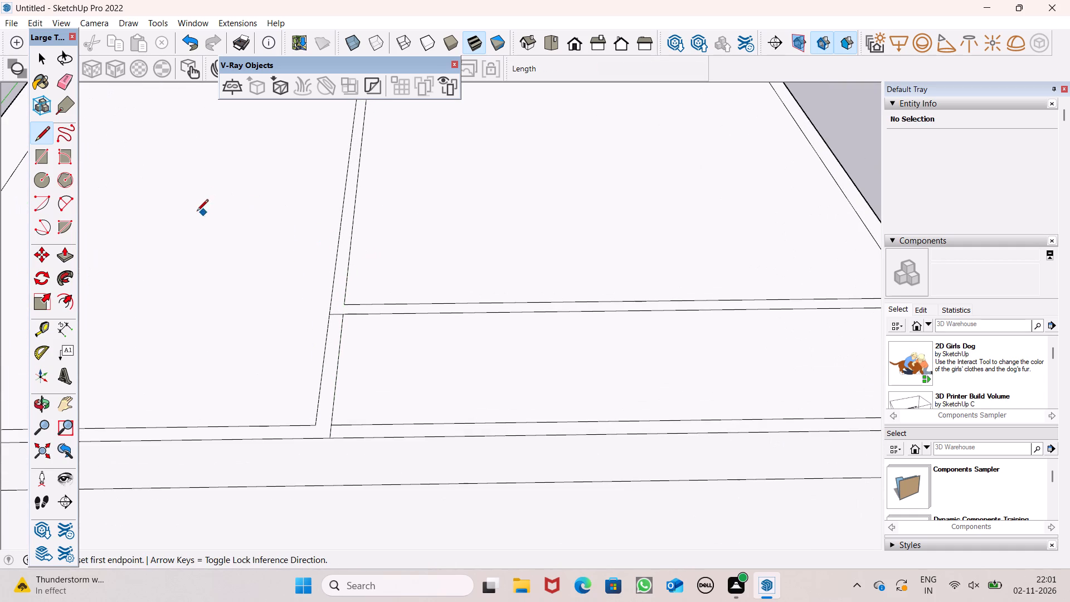
left_click(63, 85)
scroll(314, 376, "down", 3)
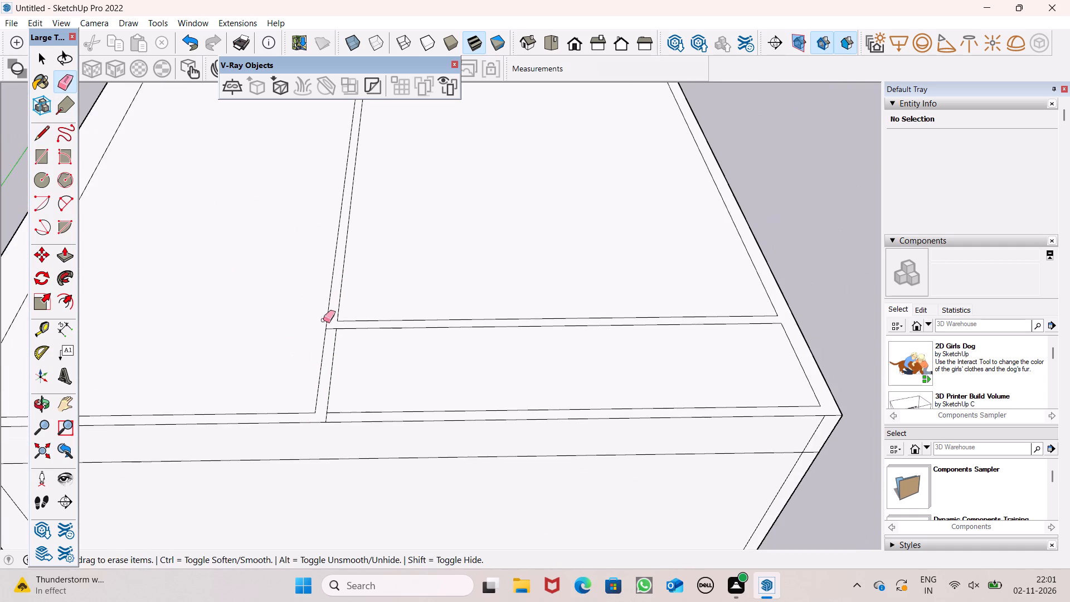
scroll(325, 285, "up", 5)
left_click(330, 350)
scroll(391, 337, "down", 9)
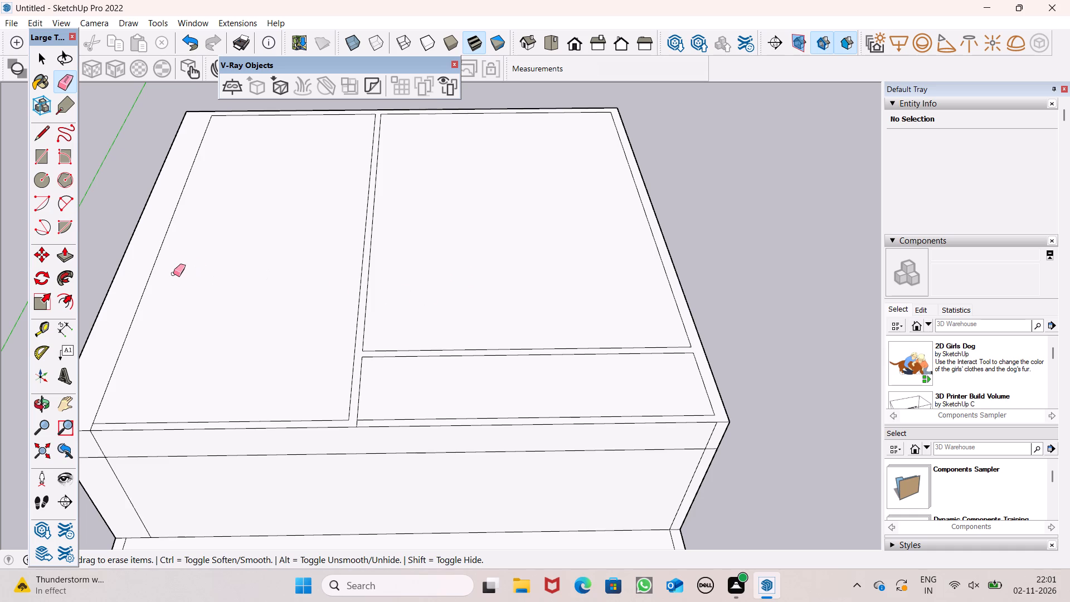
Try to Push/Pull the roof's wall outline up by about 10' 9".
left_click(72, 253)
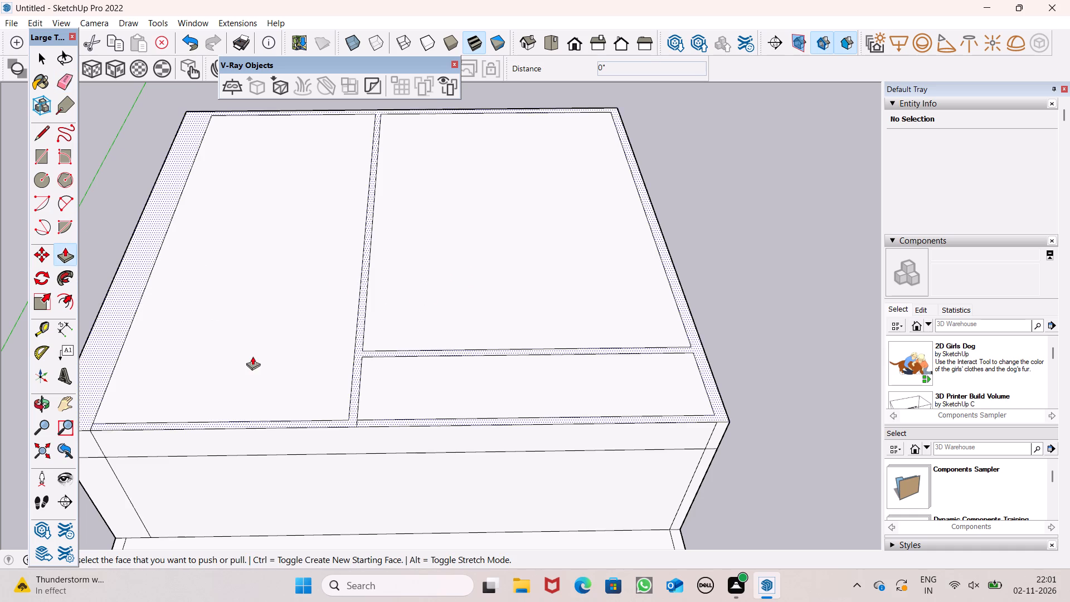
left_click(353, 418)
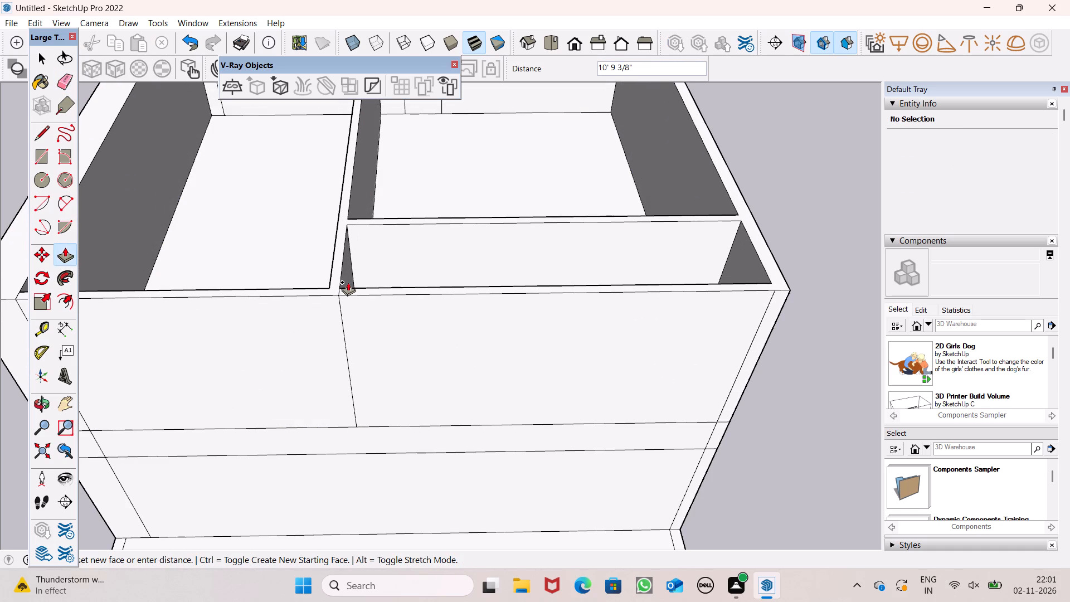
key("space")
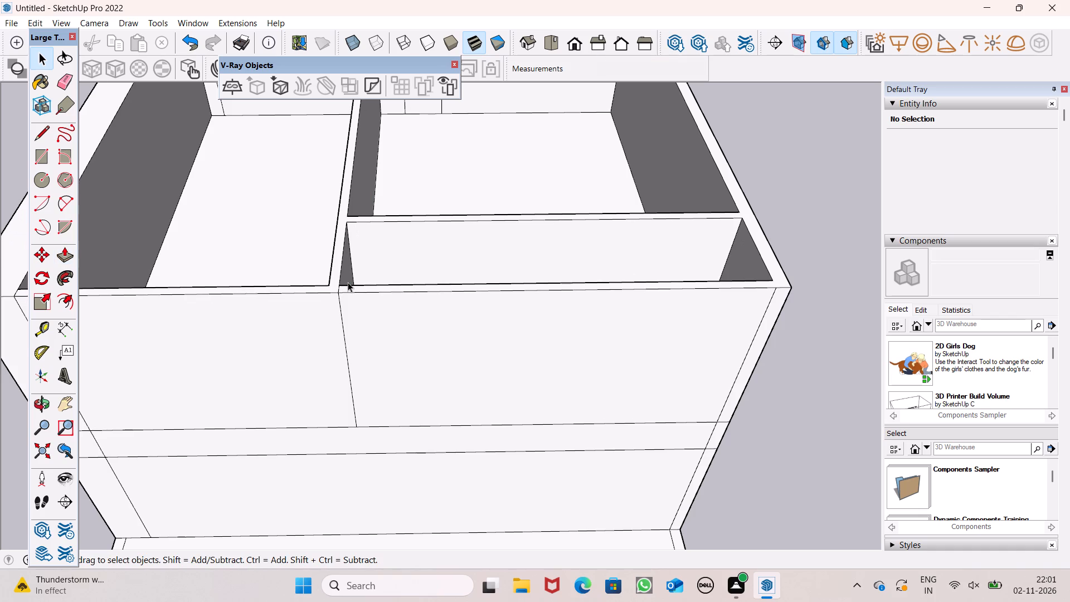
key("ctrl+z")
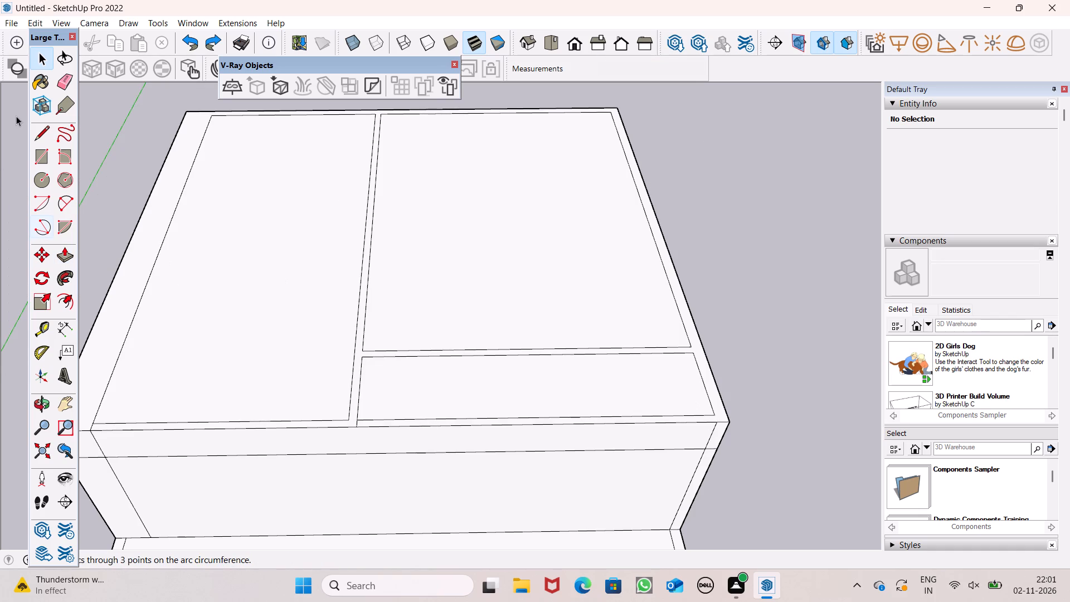
Draw a short line from the small front room's outer front corner to the roof's front edge.
left_click(43, 131)
scroll(717, 414, "up", 6)
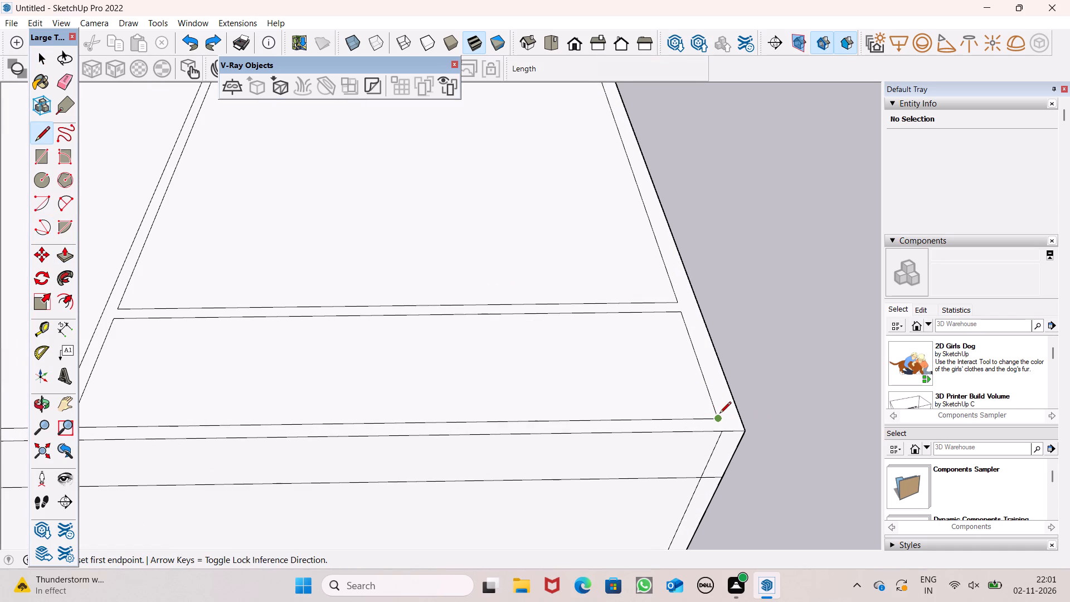
left_click(721, 415)
left_click(719, 428)
key("space")
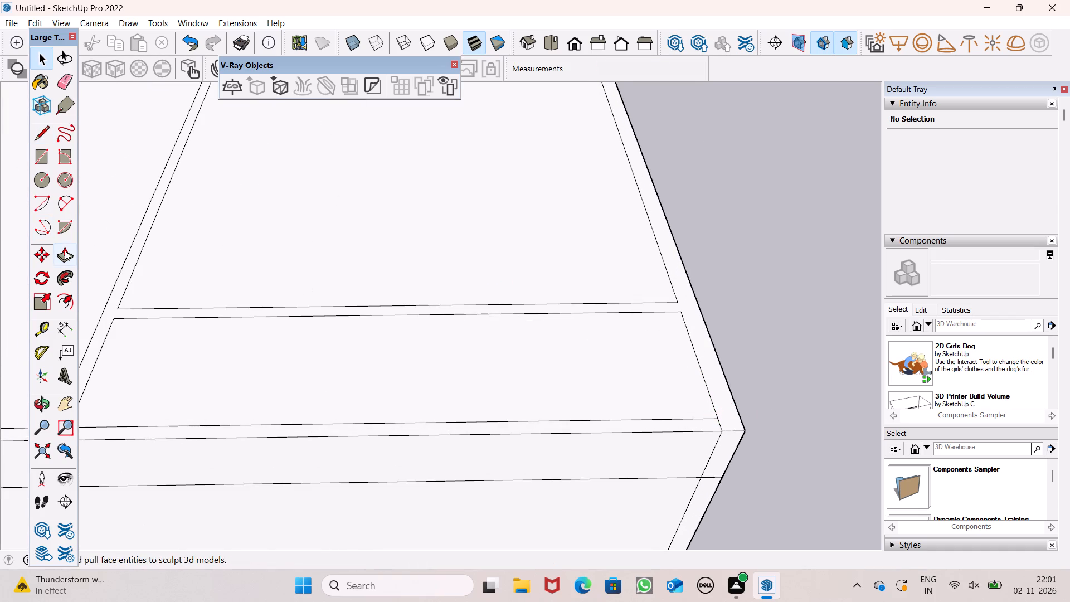
Push/Pull the roof's wall outline up 10' to form the upper-storey walls.
left_click(61, 247)
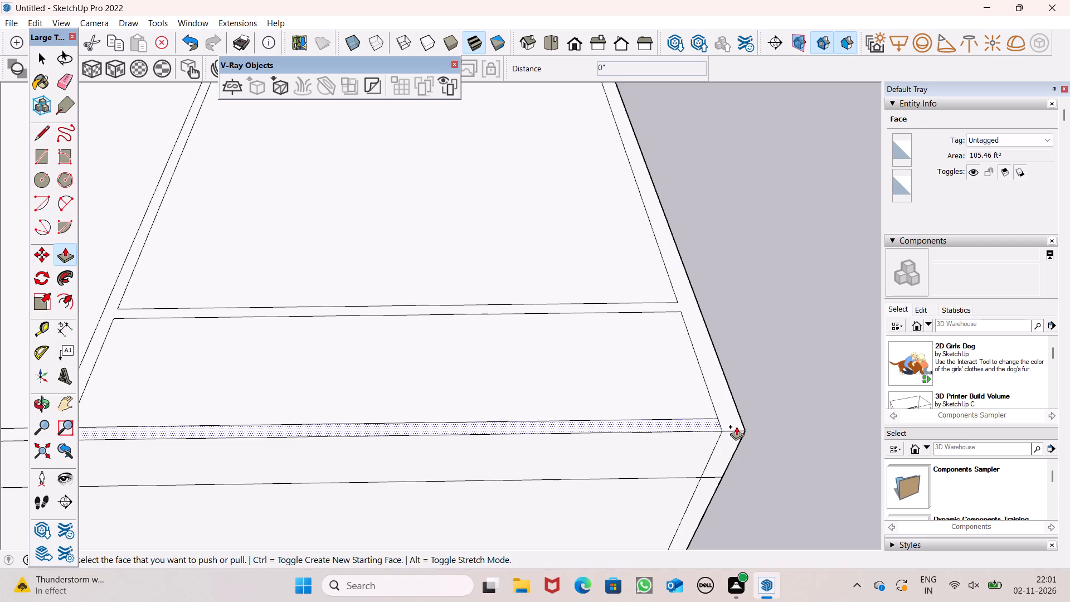
left_click_drag(736, 426, 714, 281)
key("1")
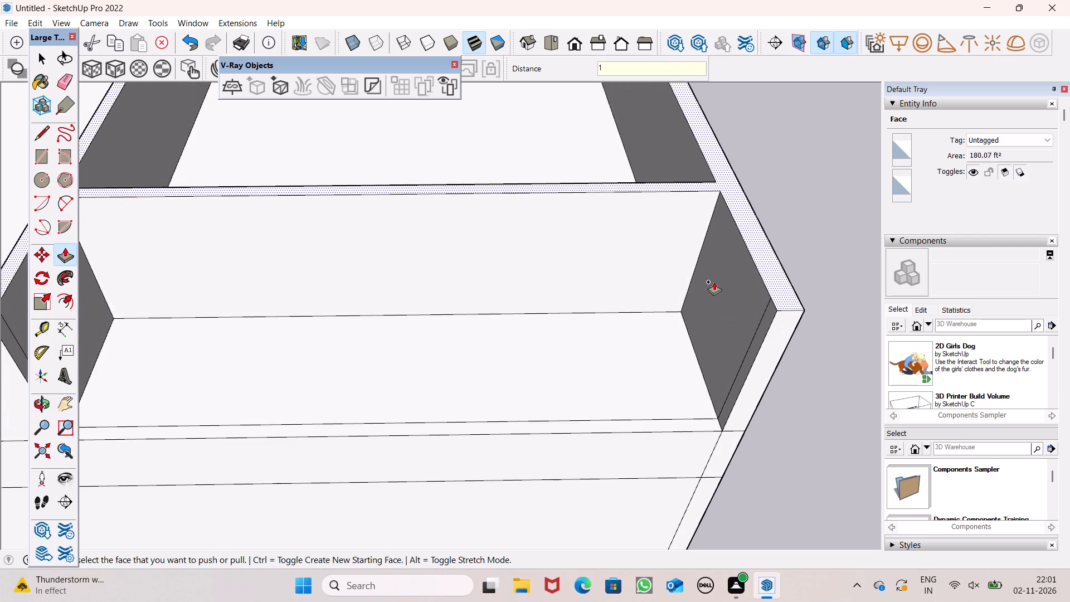
type("0'")
key("Return")
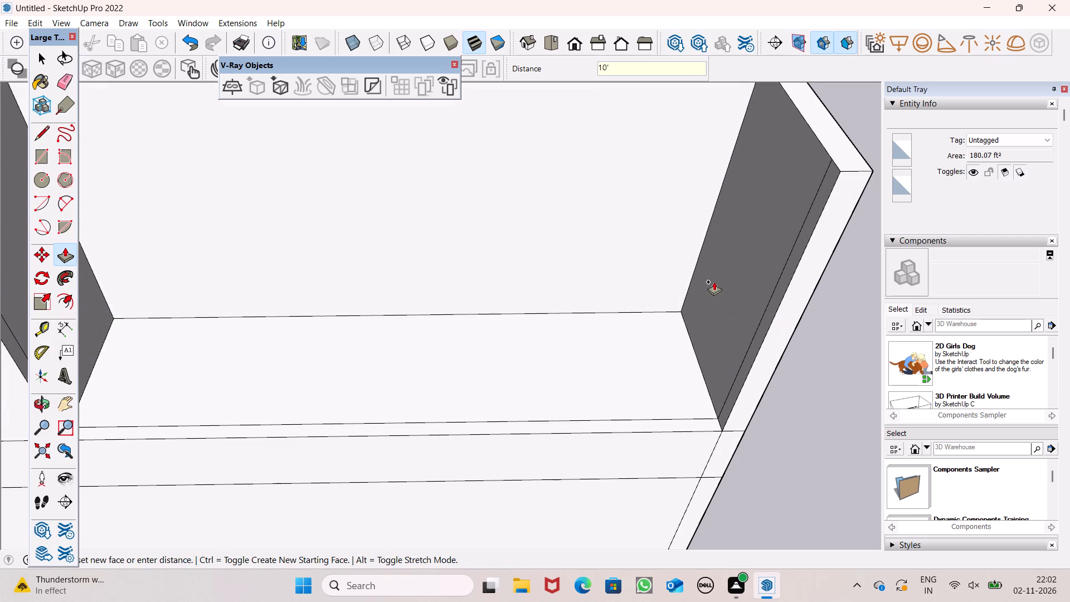
key("space")
Measure the upper-storey wall's height at the front recess's inner corner beside the central partition.
scroll(763, 272, "down", 6)
middle_click_drag(980, 460, 930, 207)
scroll(931, 209, "up", 1)
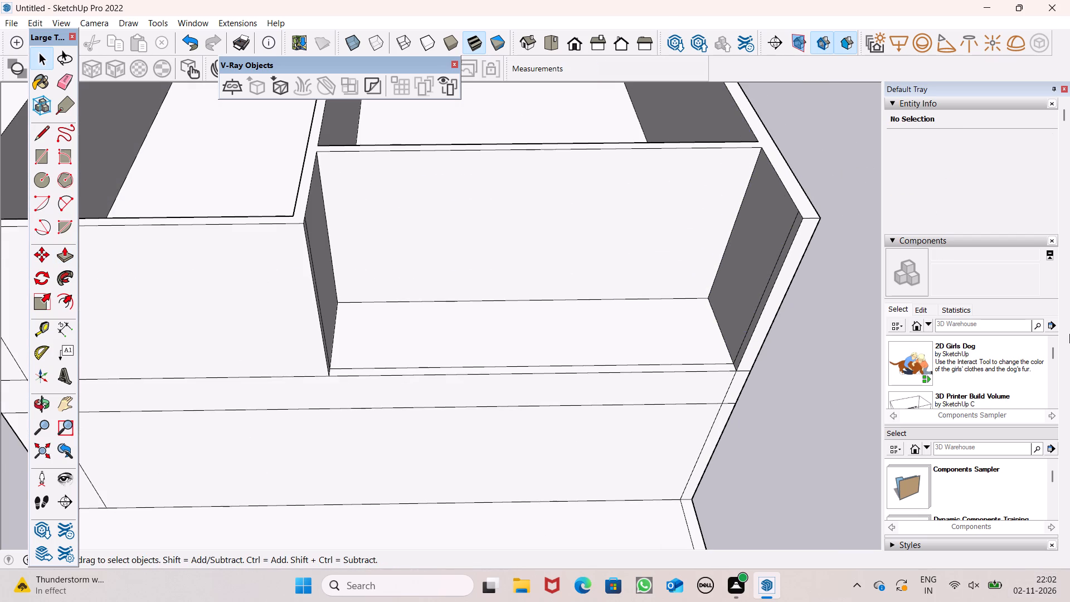
scroll(674, 267, "down", 3)
middle_click_drag(670, 270, 678, 93)
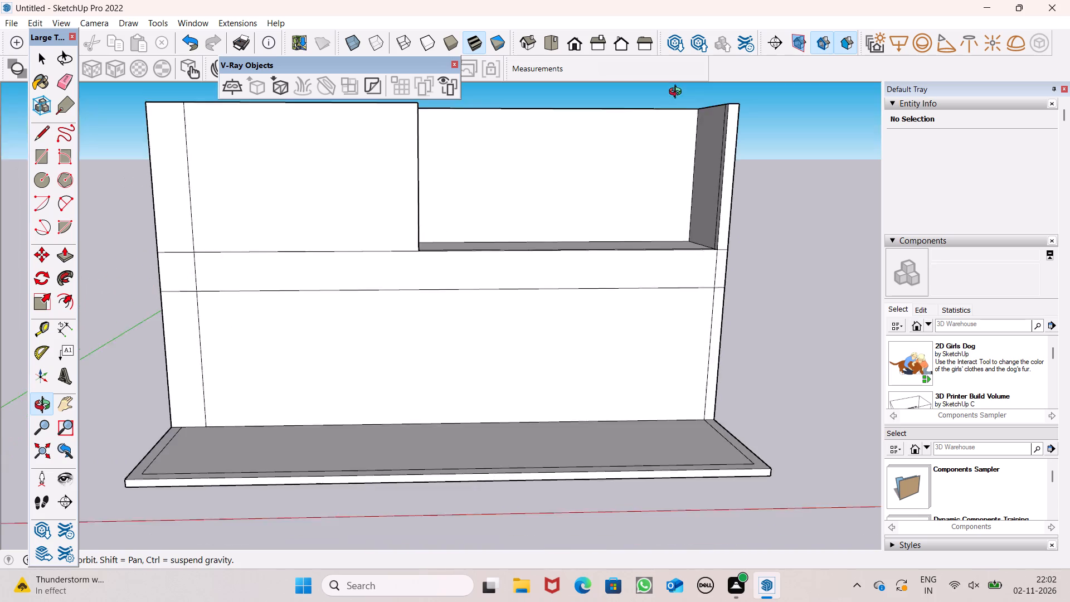
middle_click_drag(678, 93, 616, 172)
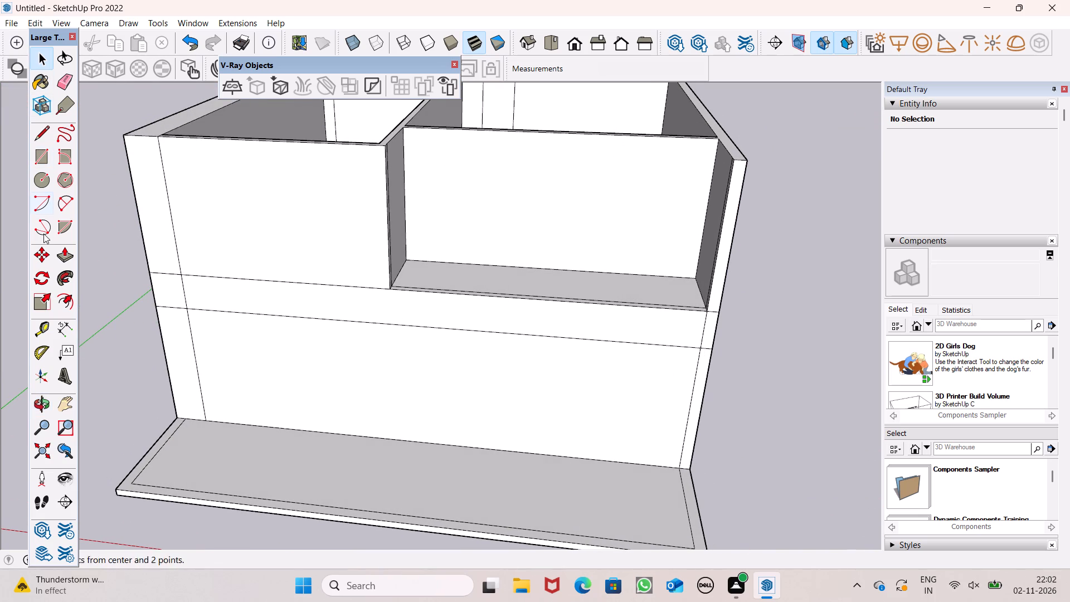
left_click(59, 330)
scroll(444, 192, "up", 4)
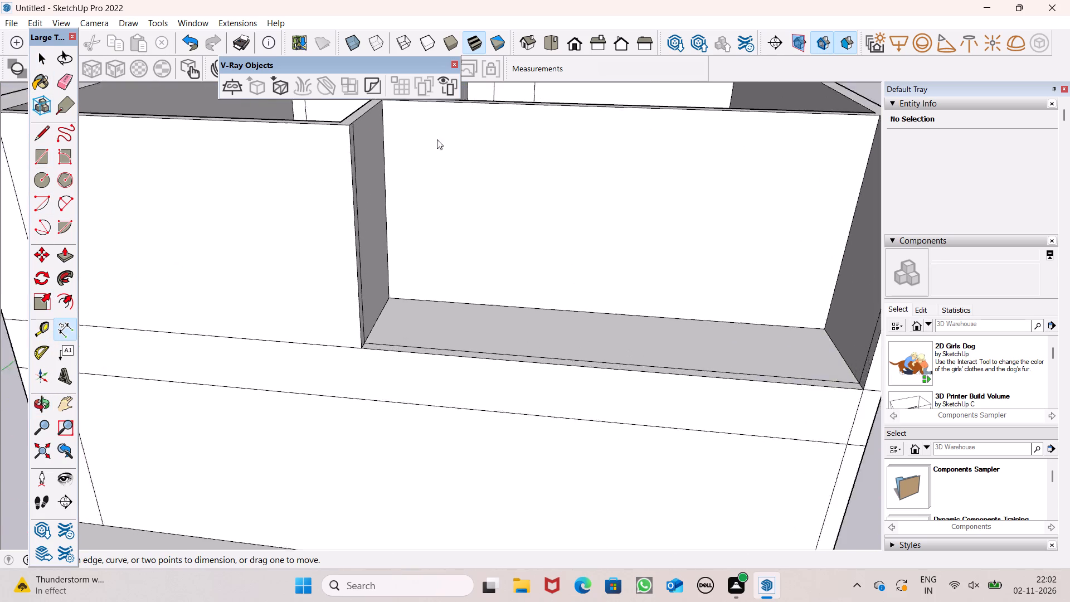
scroll(437, 139, "up", 1)
scroll(388, 177, "down", 3)
scroll(368, 114, "up", 6)
left_click(388, 130)
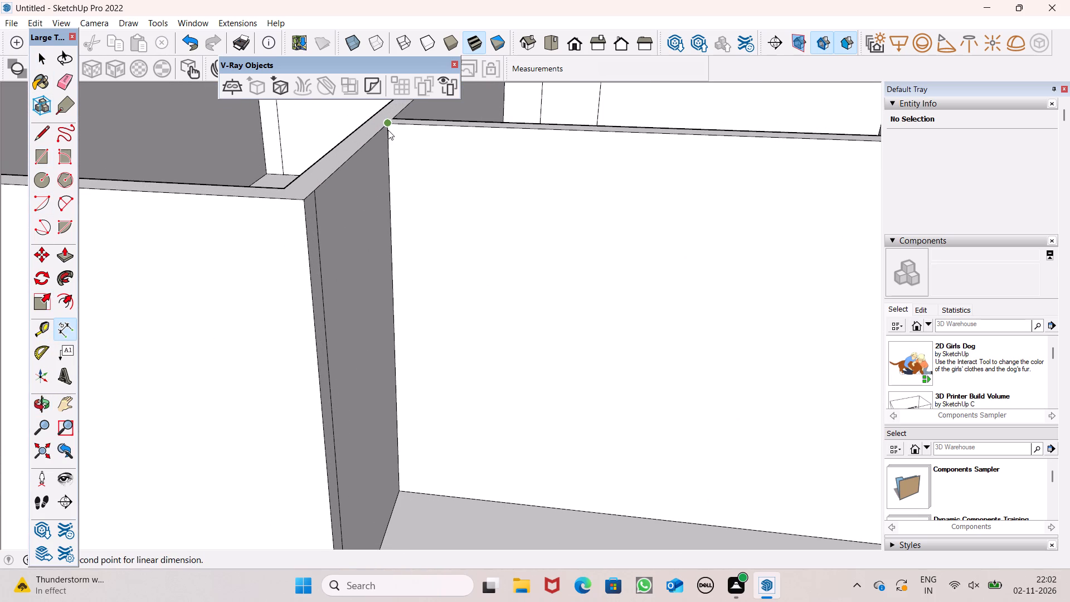
scroll(395, 328, "down", 3)
left_click(399, 456)
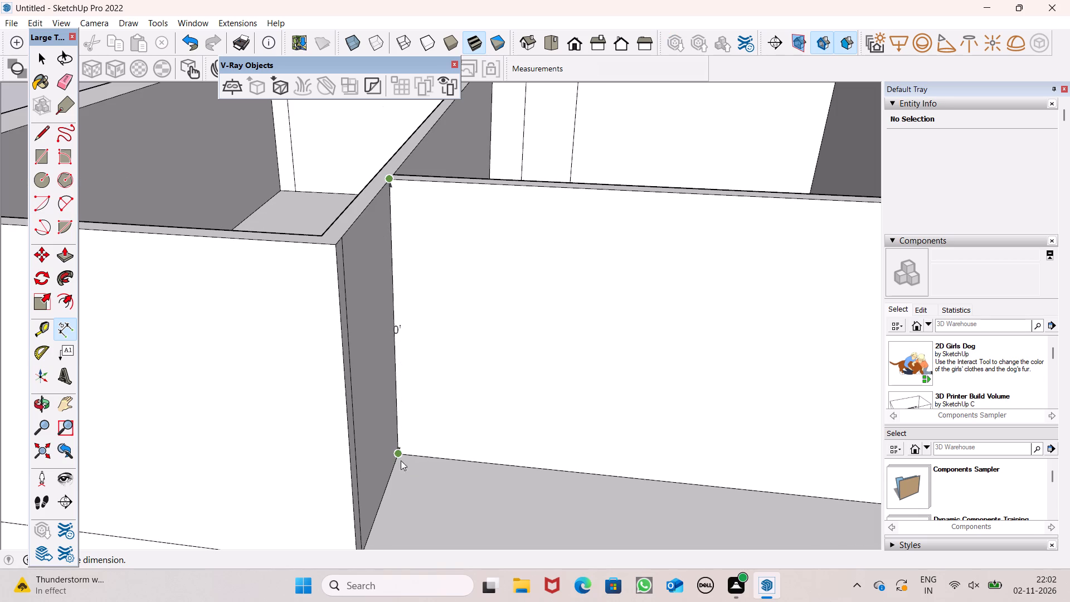
key("Escape")
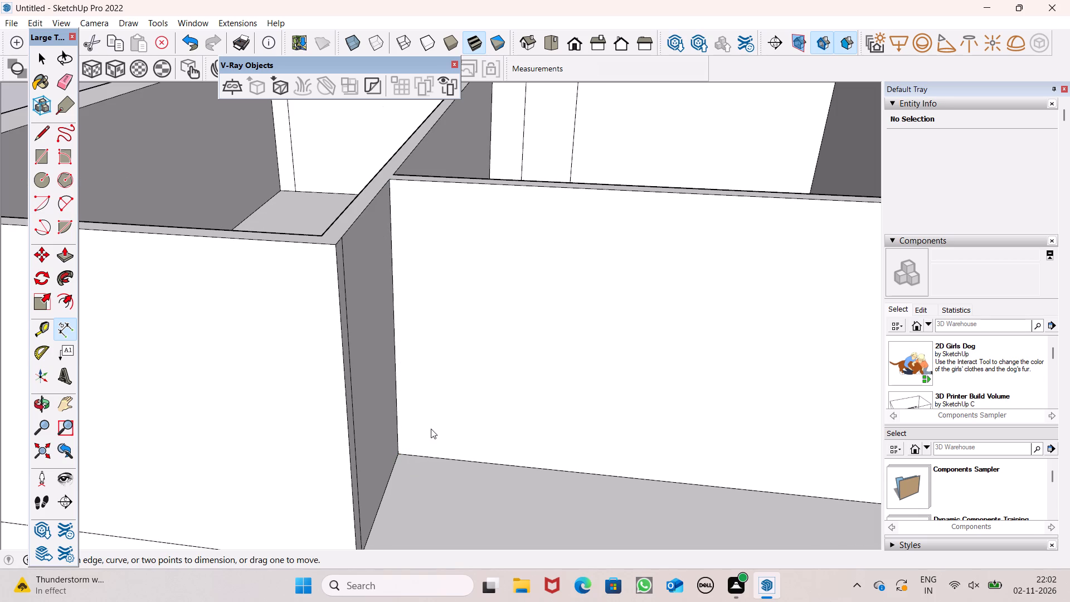
Erase the leftover vertical edges on the rear wall's inner faces in both back rooms of the upper storey.
scroll(429, 289, "down", 4)
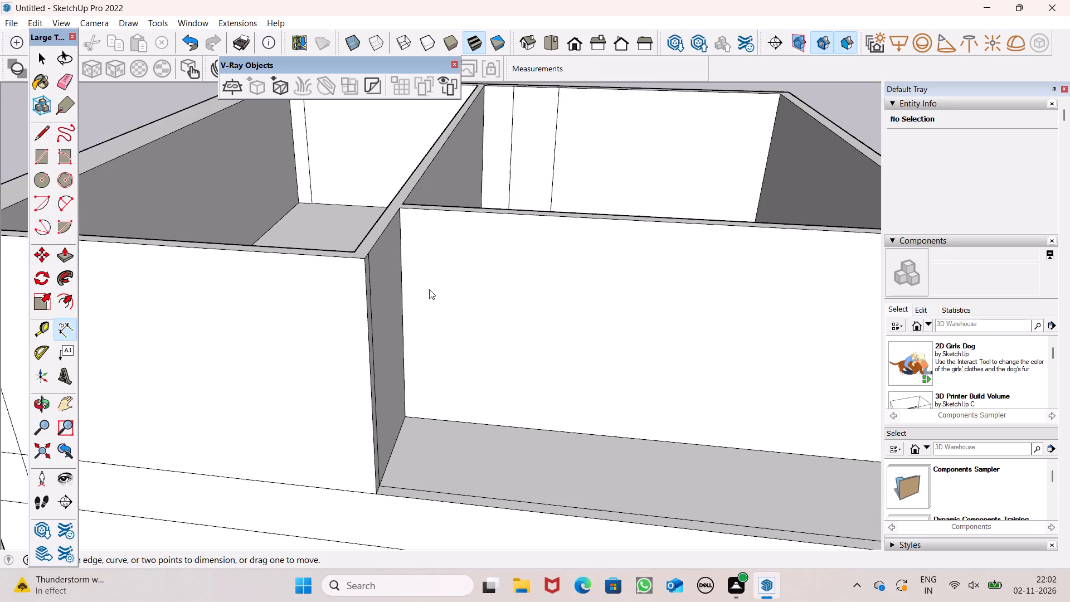
middle_click_drag(451, 292, 497, 202)
scroll(444, 217, "down", 4)
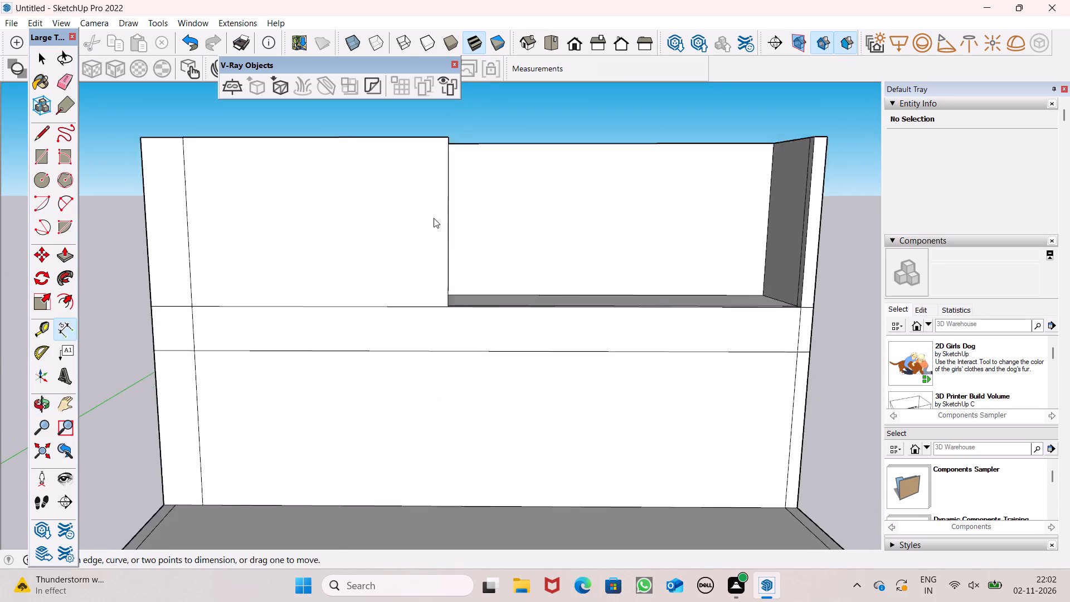
scroll(434, 218, "down", 2)
middle_click_drag(521, 230, 517, 374)
scroll(283, 270, "down", 3)
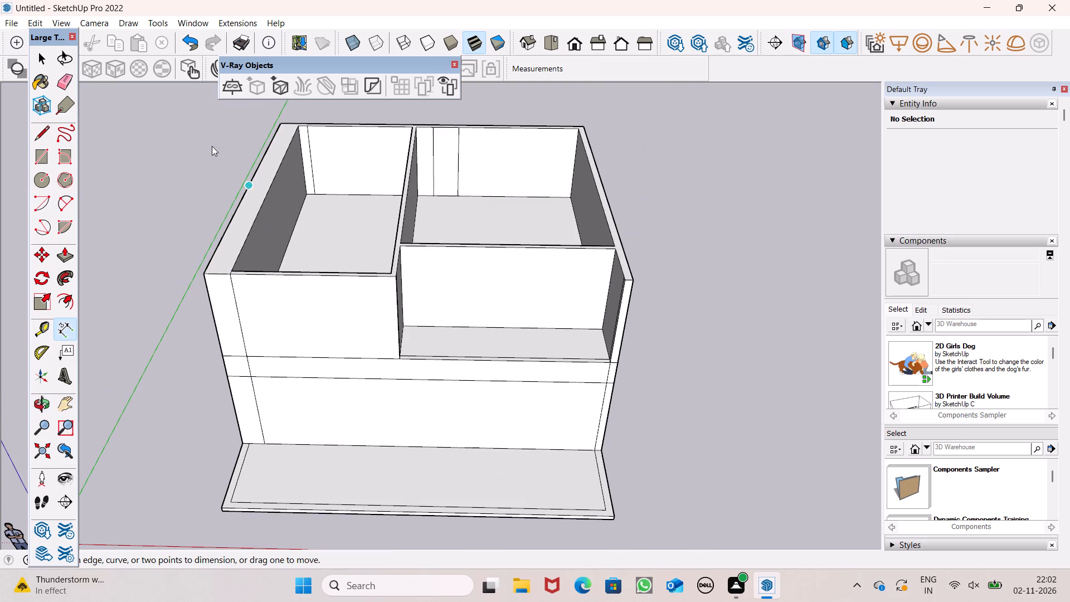
left_click(59, 77)
scroll(176, 275, "down", 4)
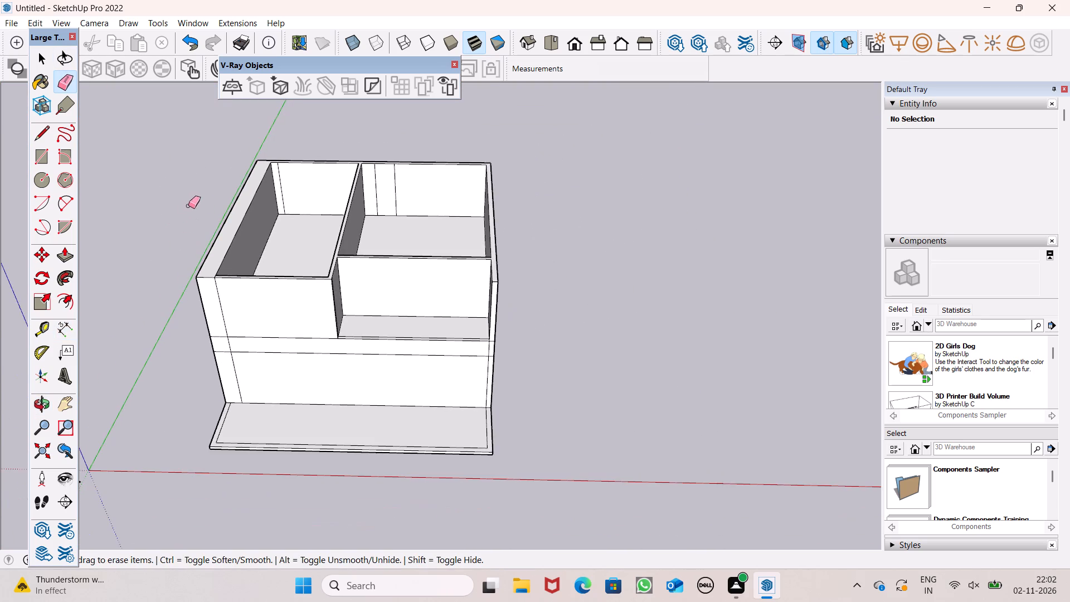
scroll(215, 198, "up", 7)
scroll(343, 136, "up", 6)
left_click(279, 166)
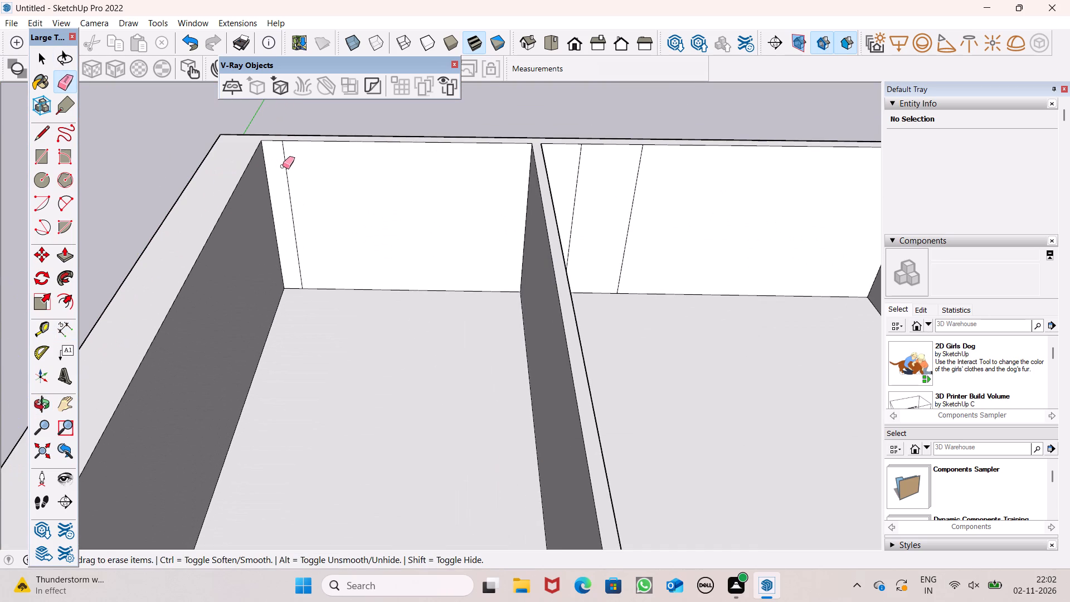
left_click(283, 166)
scroll(257, 197, "down", 4)
scroll(463, 251, "up", 5)
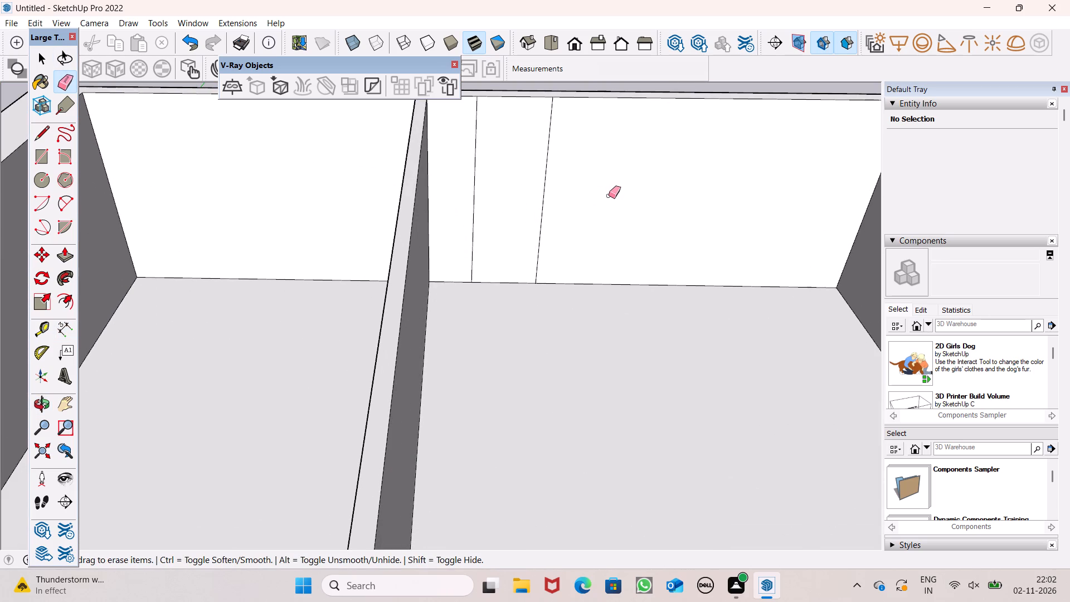
left_click_drag(599, 198, 471, 245)
scroll(475, 231, "down", 5)
scroll(434, 168, "down", 2)
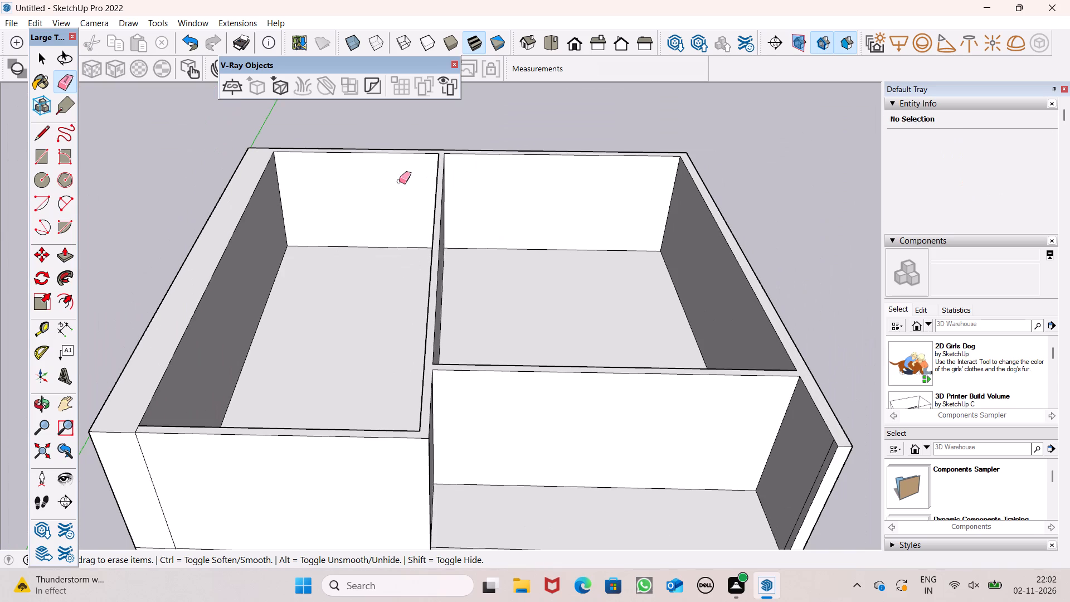
Push/Pull the top face of the upper-storey walls up a further 3'.
left_click(68, 256)
scroll(332, 392, "down", 1)
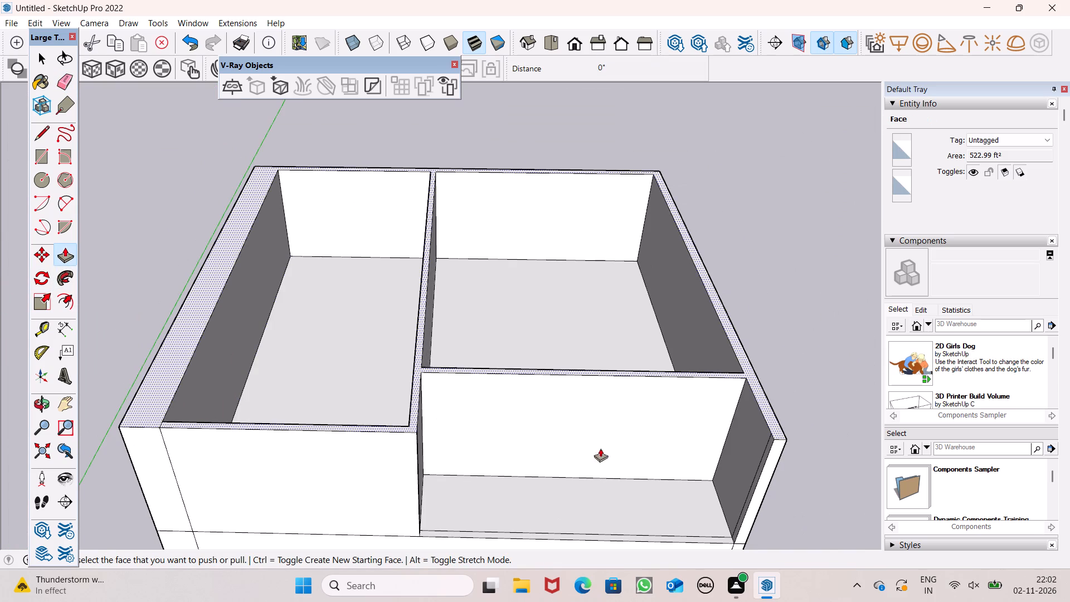
scroll(679, 402, "down", 4)
middle_click_drag(549, 388, 508, 319)
scroll(508, 319, "up", 1)
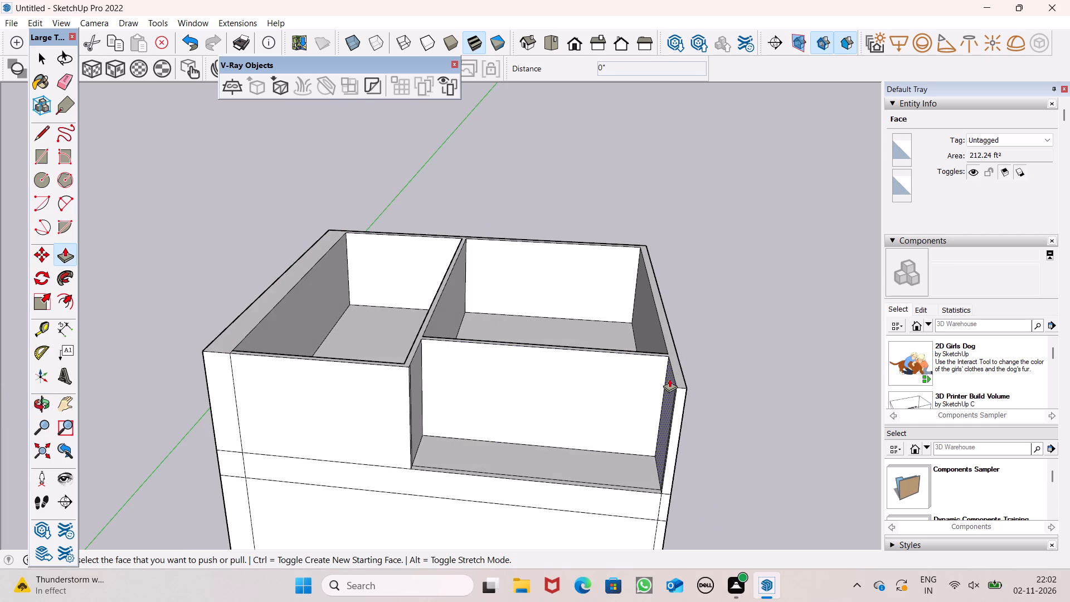
scroll(668, 378, "up", 4)
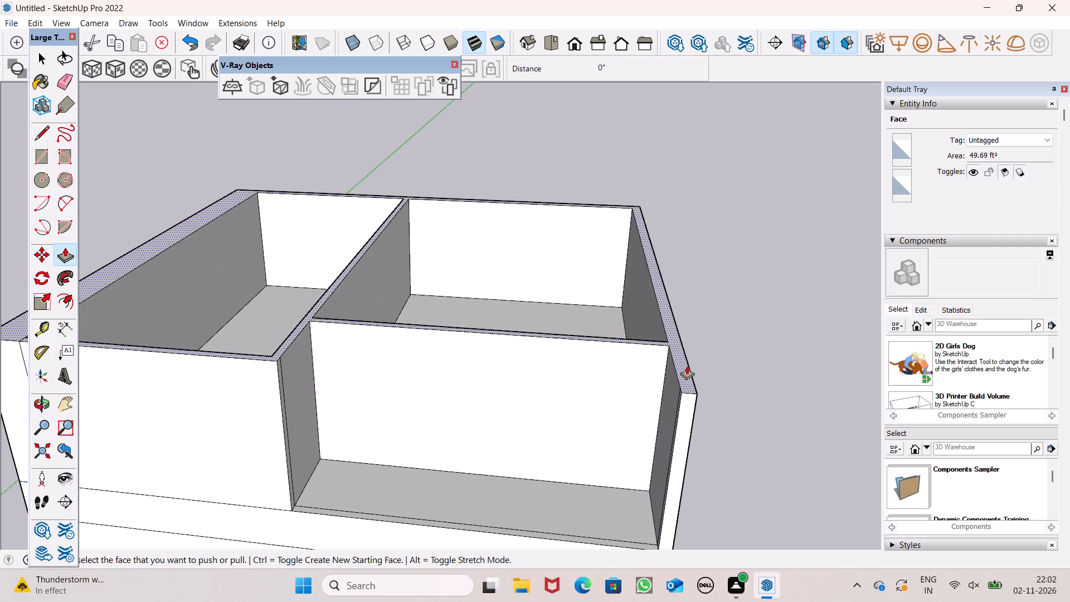
scroll(646, 362, "down", 3)
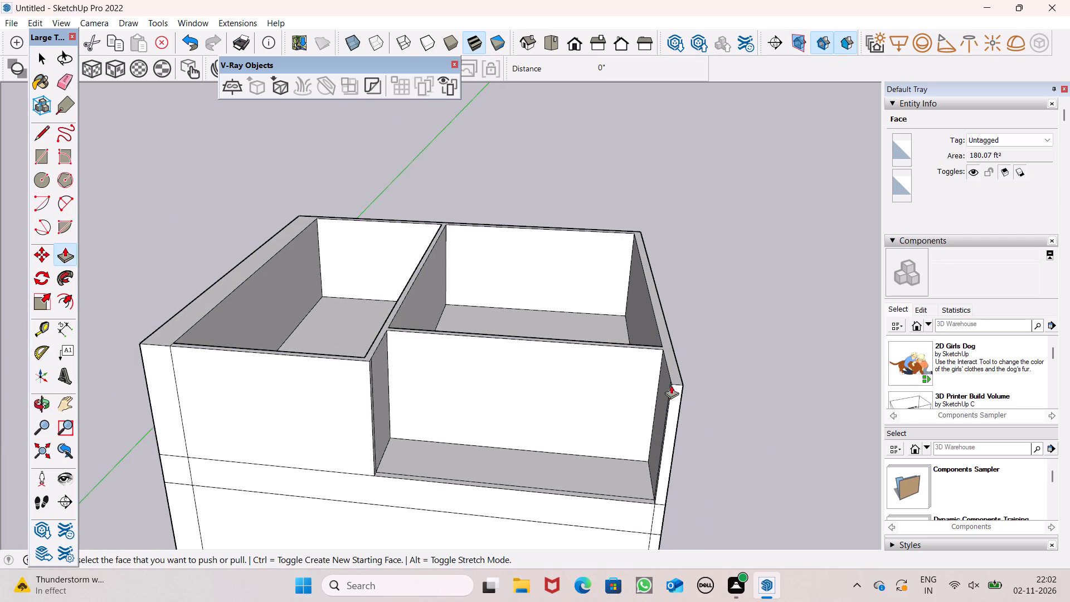
scroll(672, 385, "up", 1)
scroll(624, 321, "down", 3)
middle_click_drag(658, 387, 549, 436)
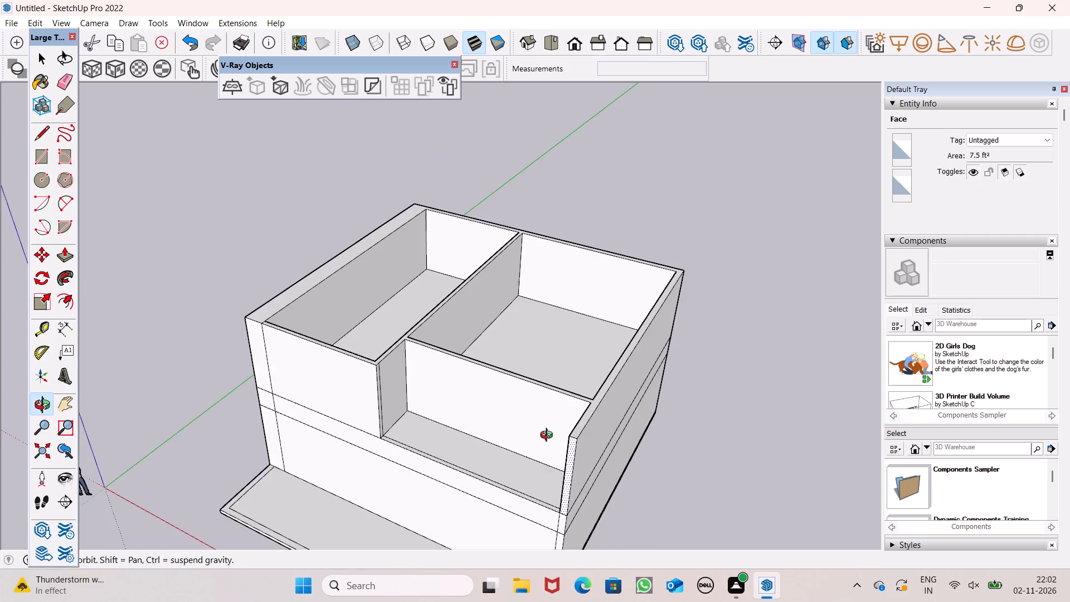
middle_click_drag(549, 436, 618, 419)
scroll(563, 438, "up", 1)
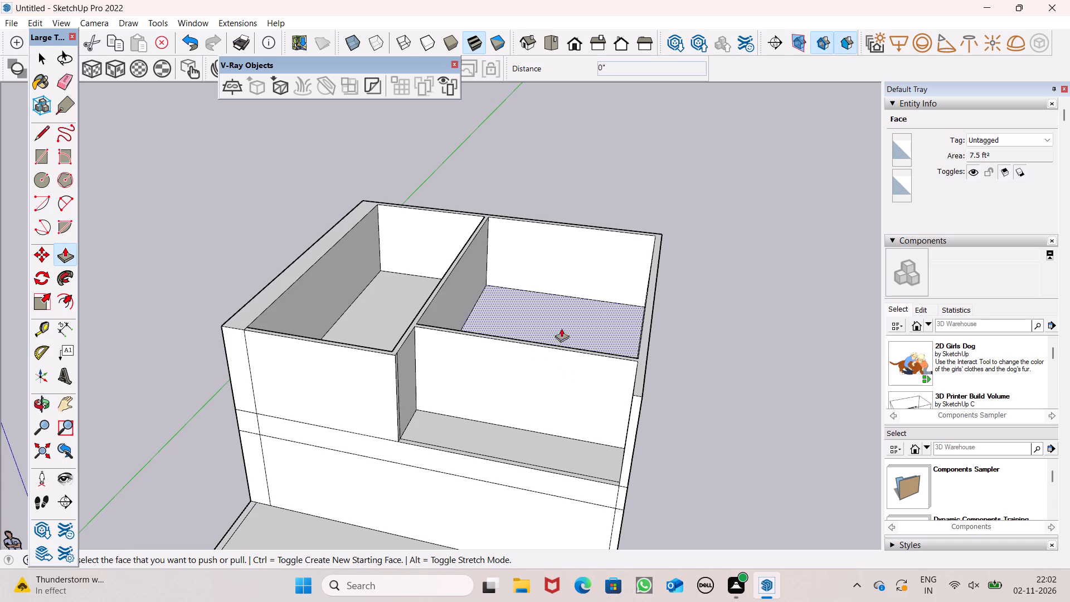
scroll(653, 347, "down", 1)
middle_click_drag(637, 367, 638, 385)
left_click(643, 390)
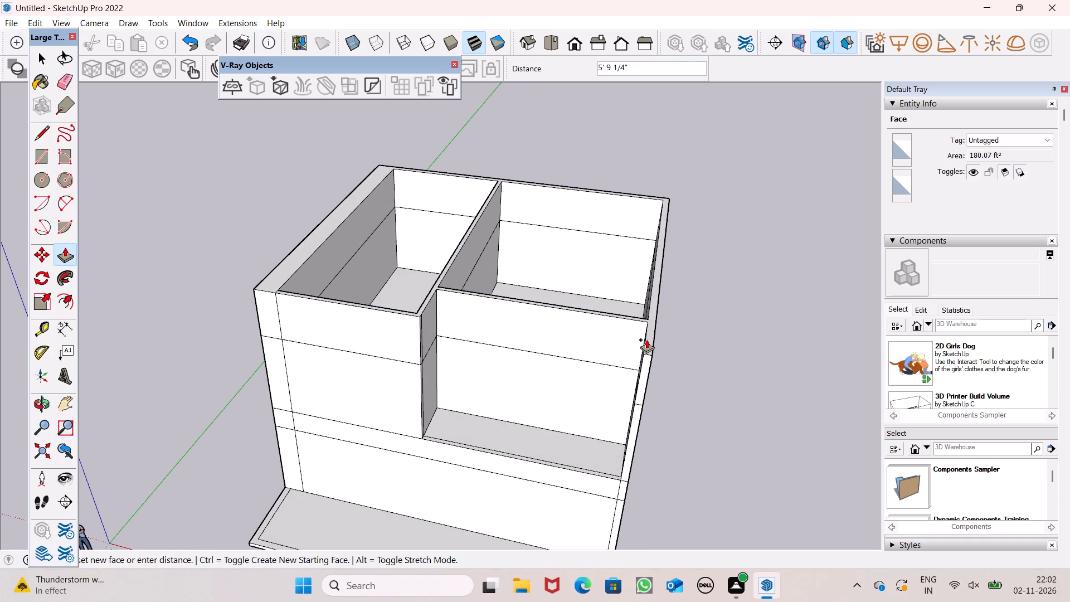
type("3'")
key("Return")
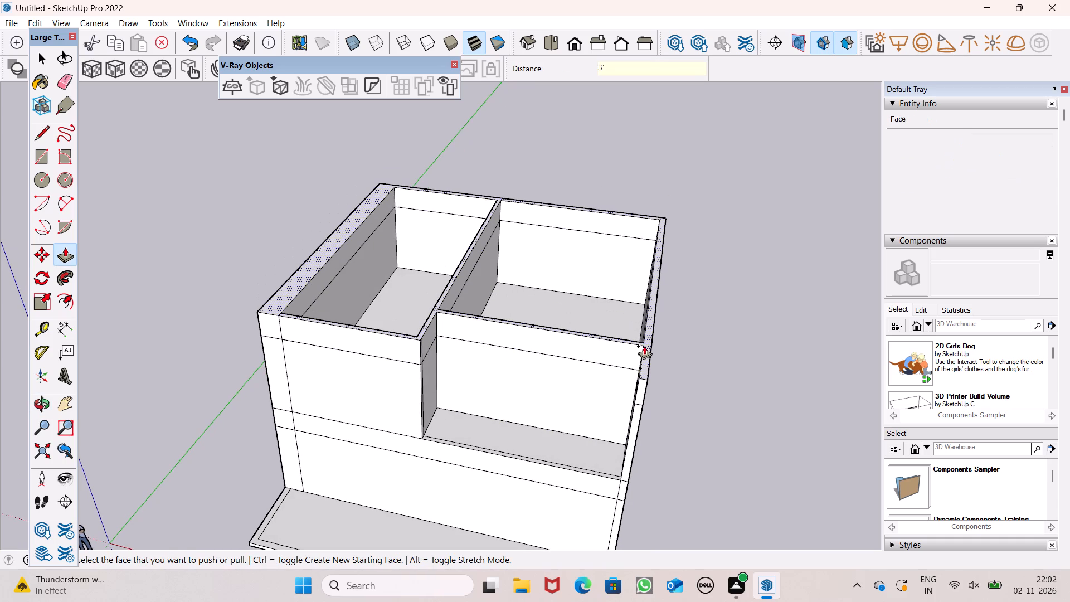
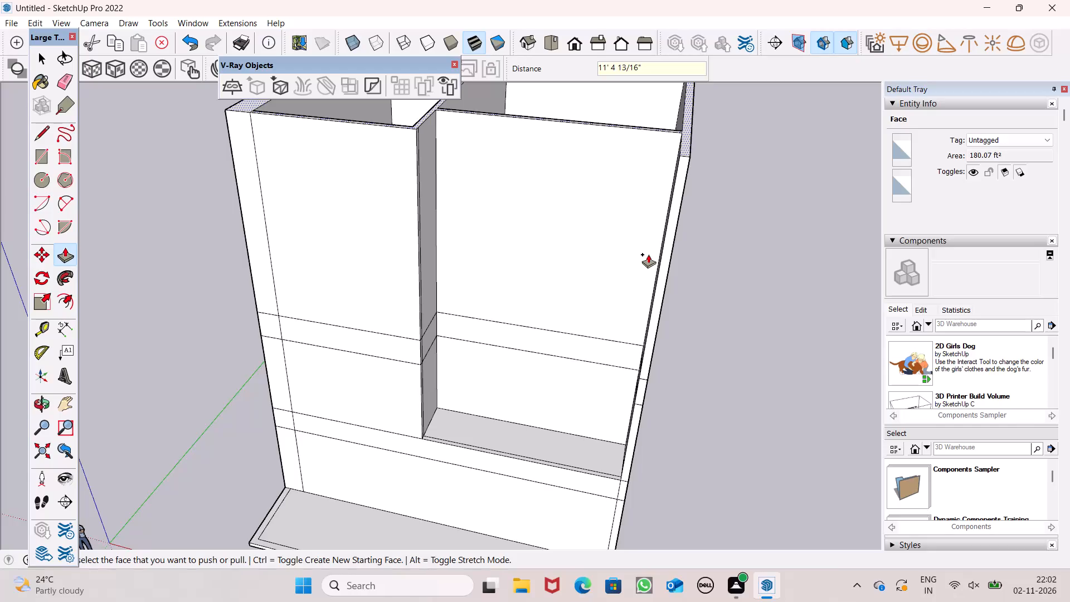
Set the Push/Pull distance of the upper-storey walls' top face to 10'.
type("10'")
key("Return")
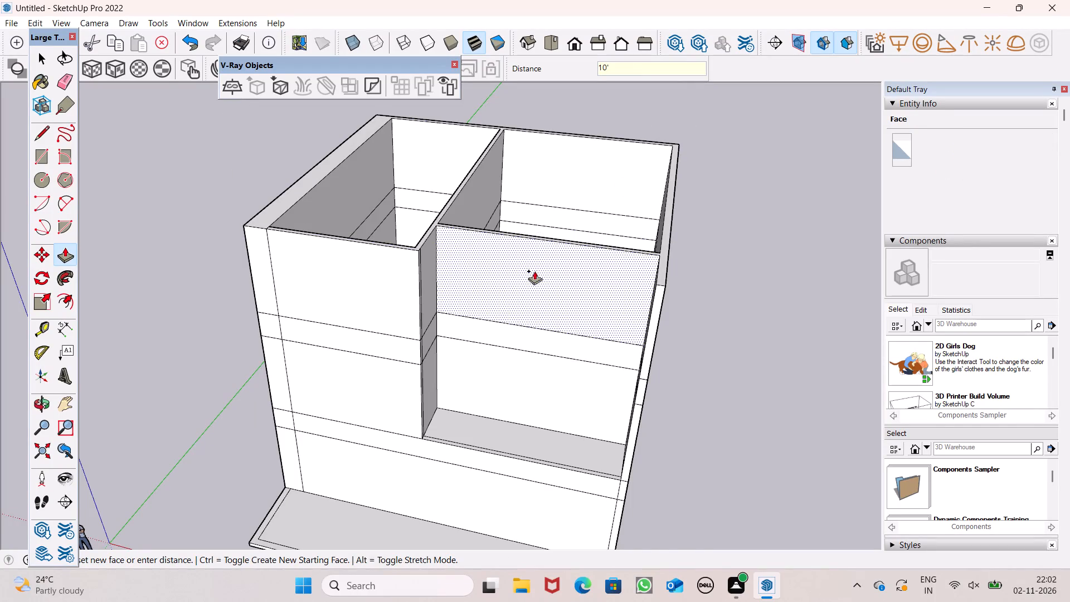
Push/Pull the top face of the upper-storey walls up another 2'.
middle_click_drag(534, 274, 580, 216)
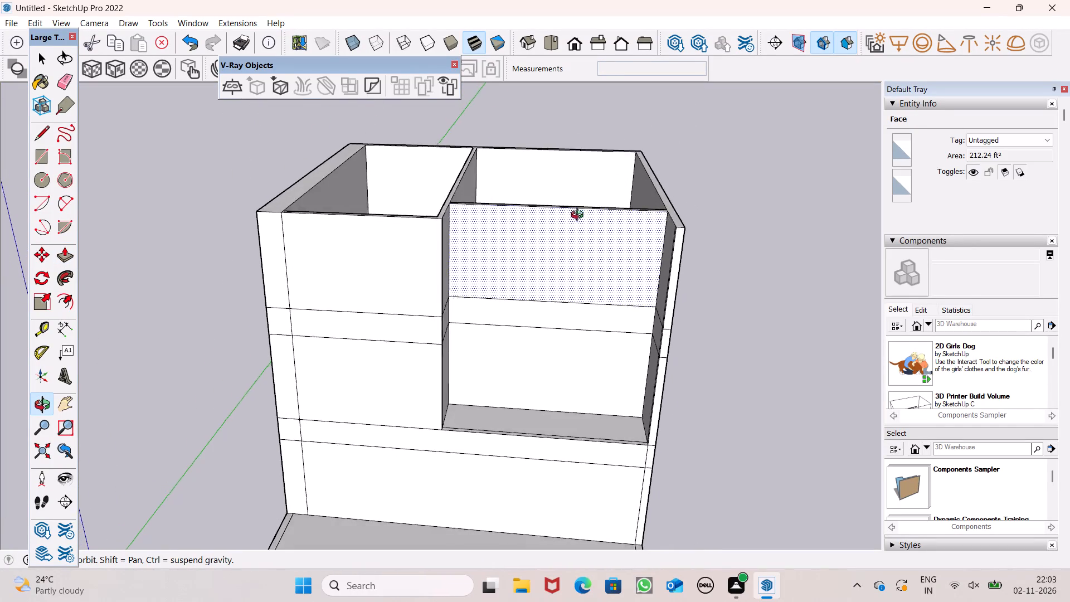
middle_click_drag(580, 216, 583, 157)
middle_click_drag(643, 208, 633, 240)
scroll(633, 240, "up", 1)
scroll(682, 196, "up", 3)
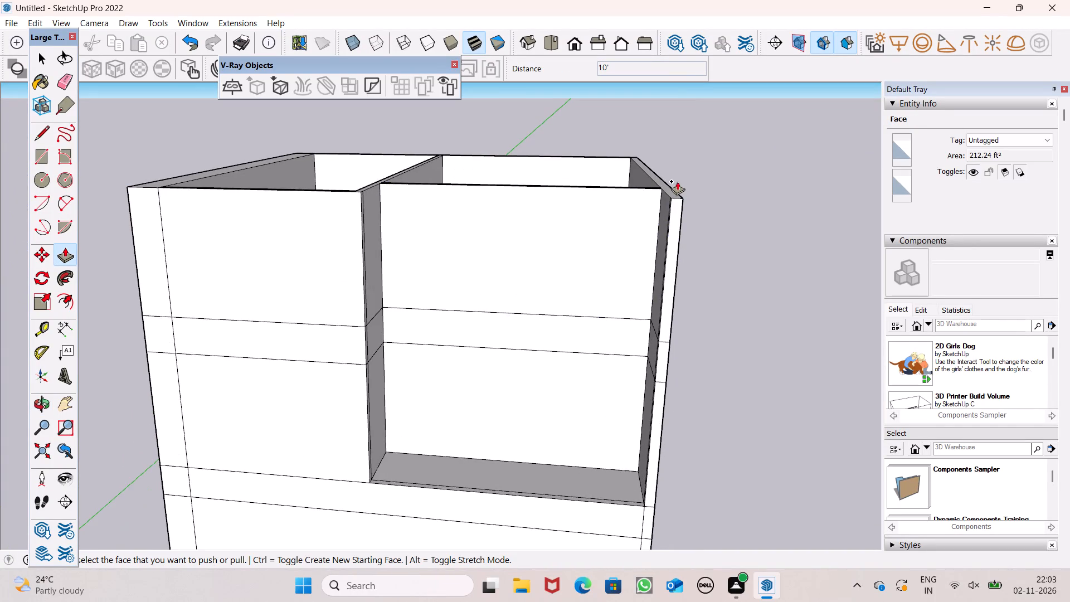
scroll(673, 204, "down", 2)
middle_click_drag(666, 206, 658, 269)
scroll(661, 213, "up", 2)
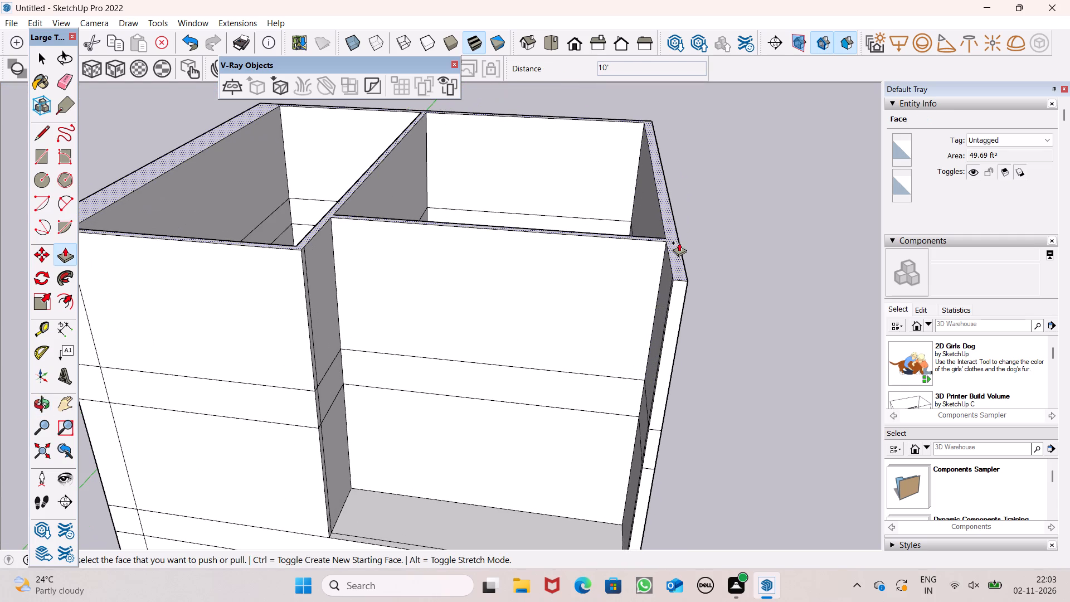
left_click_drag(680, 251, 678, 199)
type("2'")
key("Return")
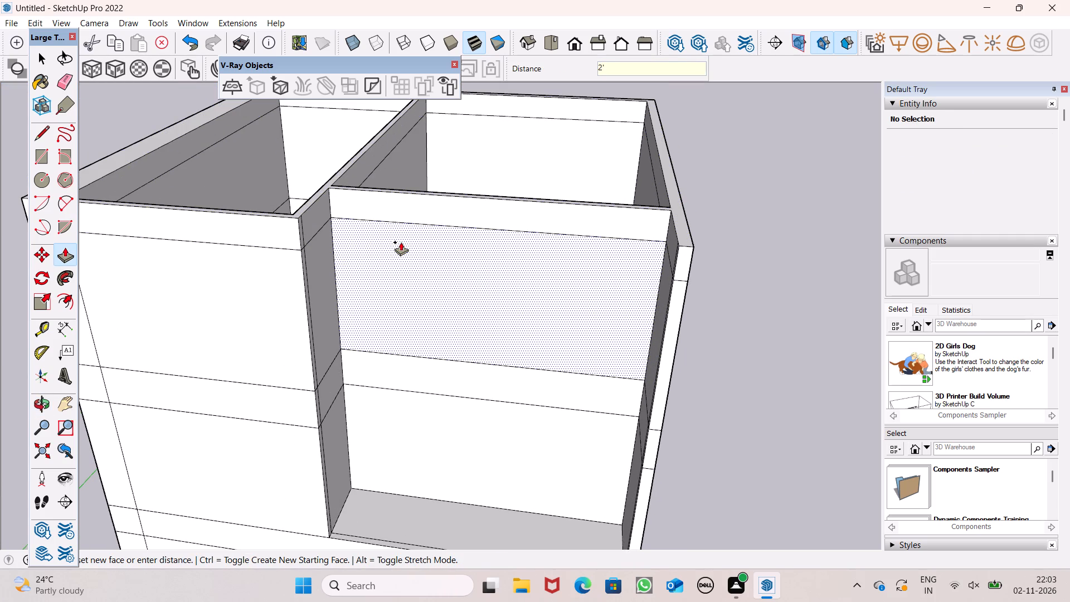
Split the walls' top face with a 6" line where the recessed front wall meets the partition and a 9" line across the rear wall.
scroll(401, 241, "down", 5)
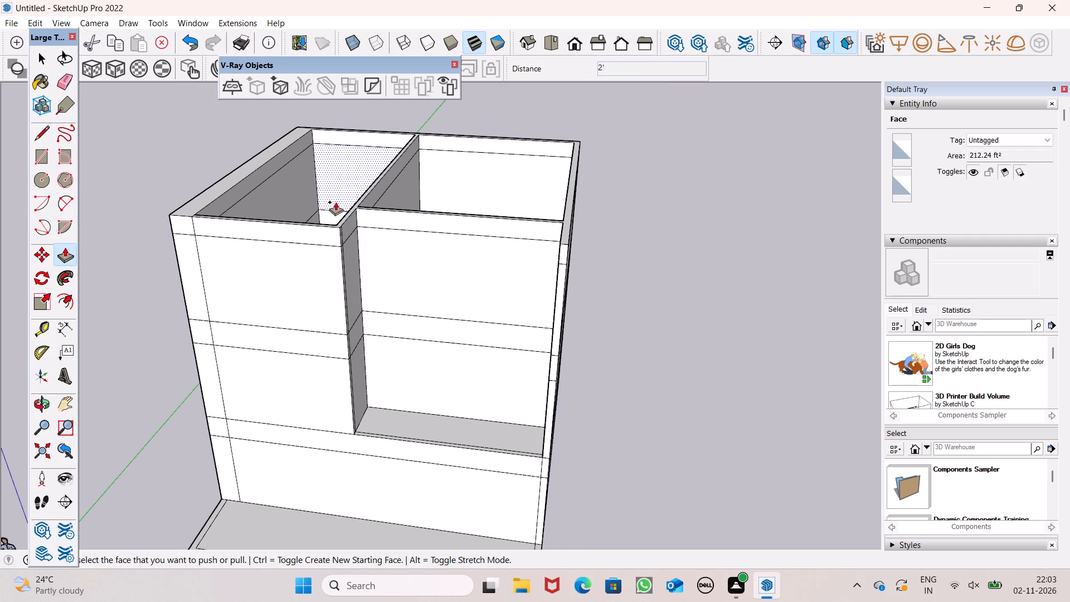
middle_click_drag(366, 212, 354, 279)
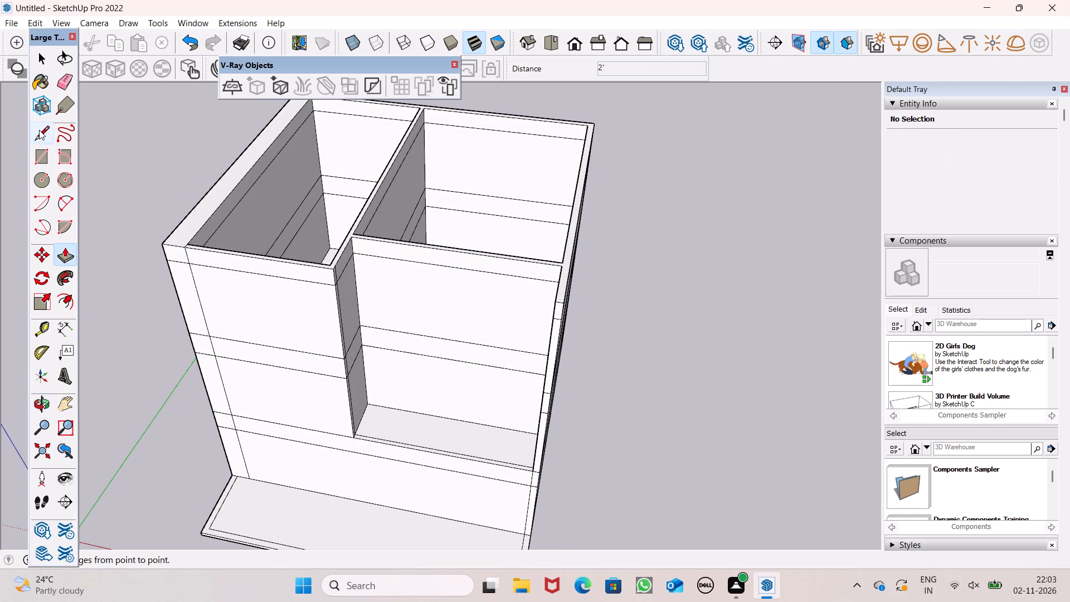
left_click(39, 130)
scroll(241, 249, "down", 1)
scroll(254, 252, "up", 6)
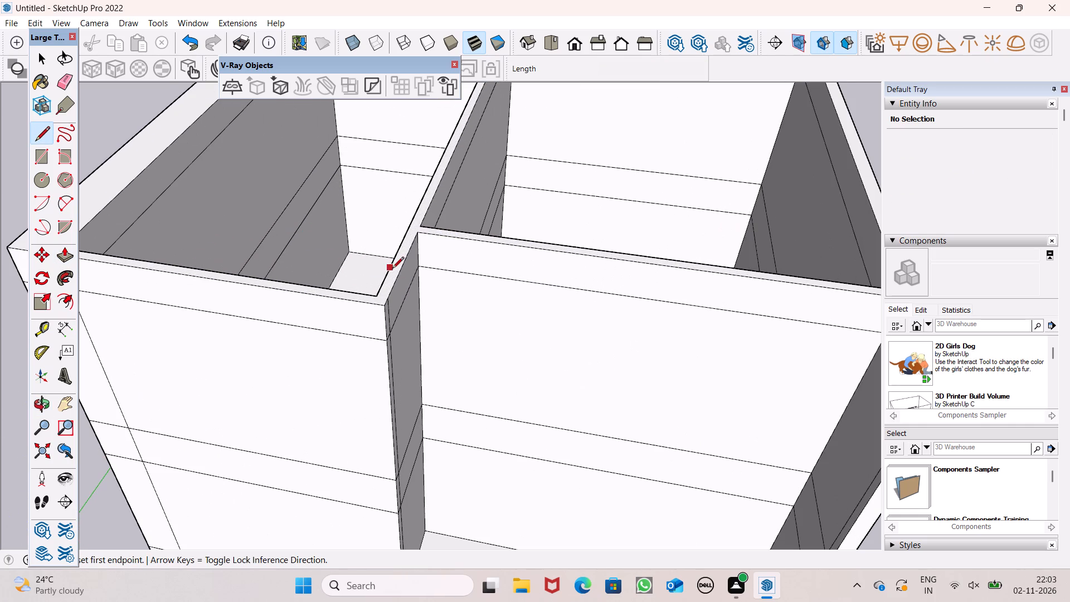
scroll(411, 251, "down", 7)
scroll(434, 186, "up", 6)
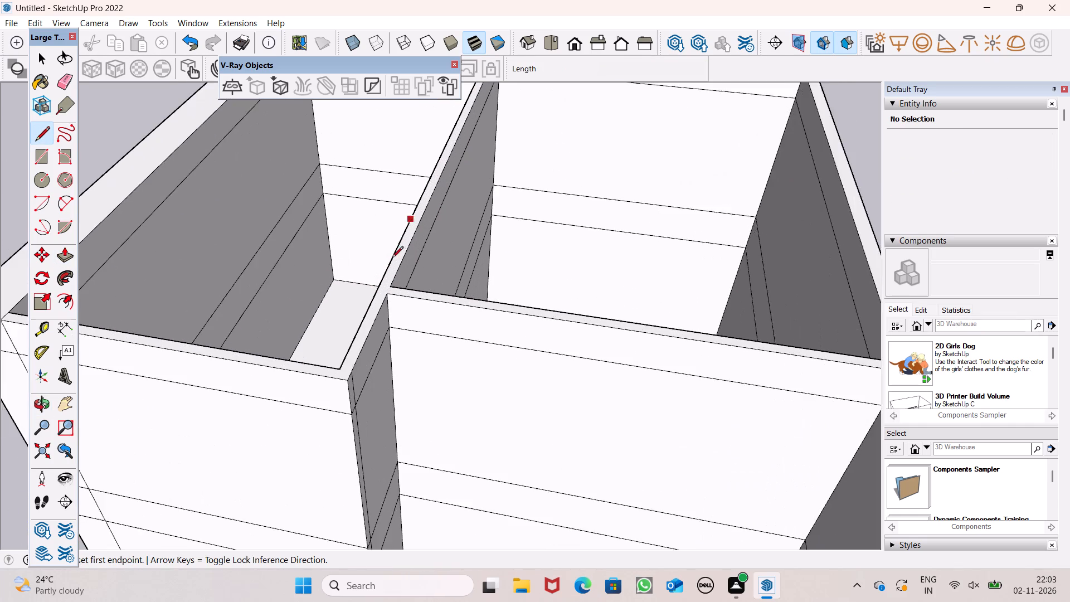
scroll(392, 264, "up", 6)
left_click(392, 309)
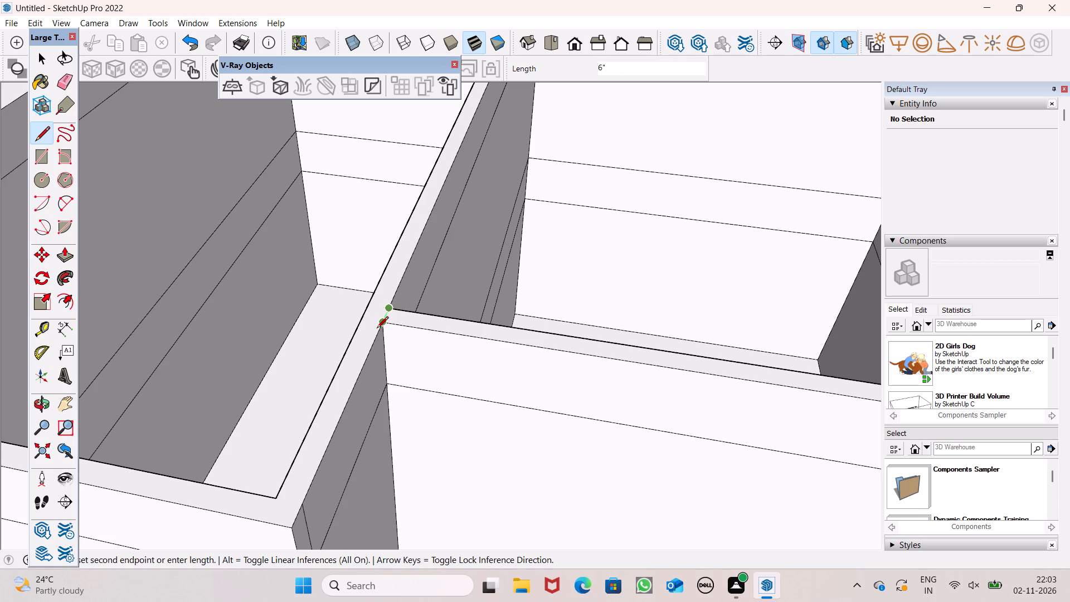
left_click(377, 329)
scroll(428, 447, "down", 14)
scroll(454, 206, "up", 6)
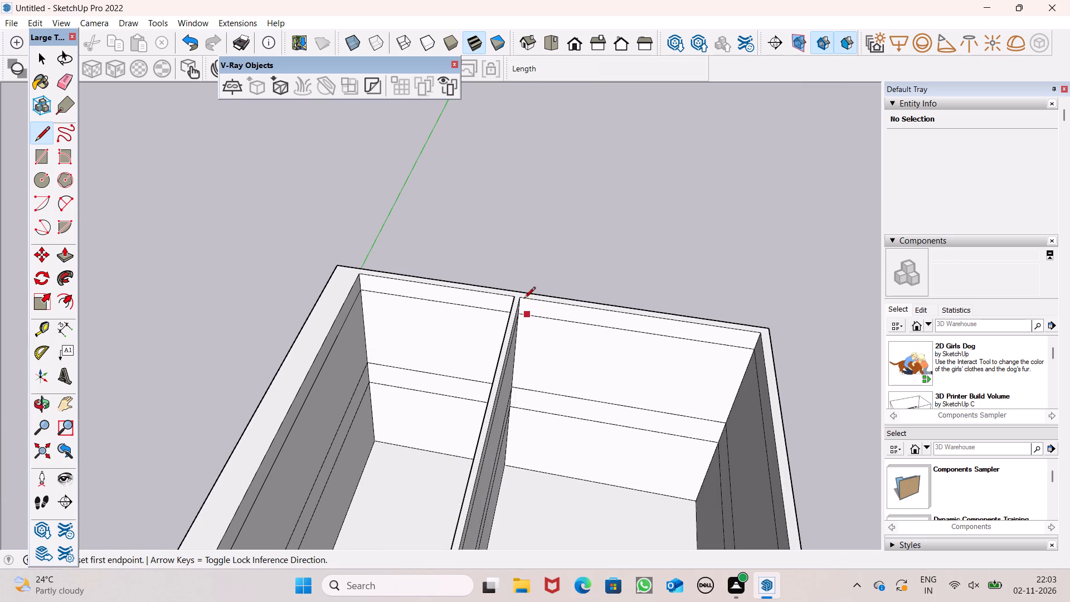
scroll(524, 290, "up", 14)
left_click(507, 301)
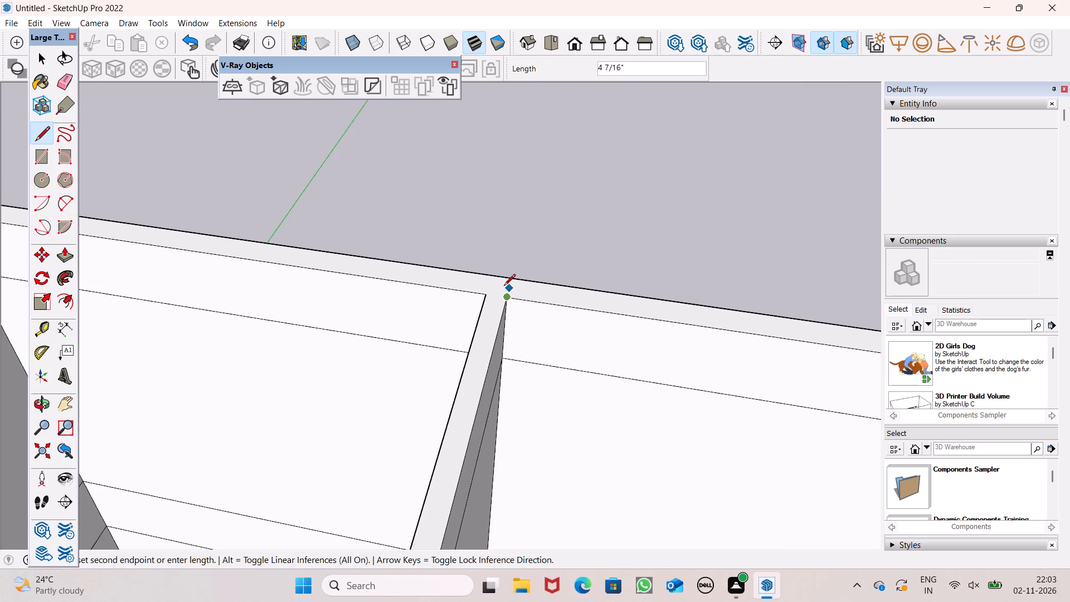
scroll(504, 287, "up", 5)
left_click(518, 276)
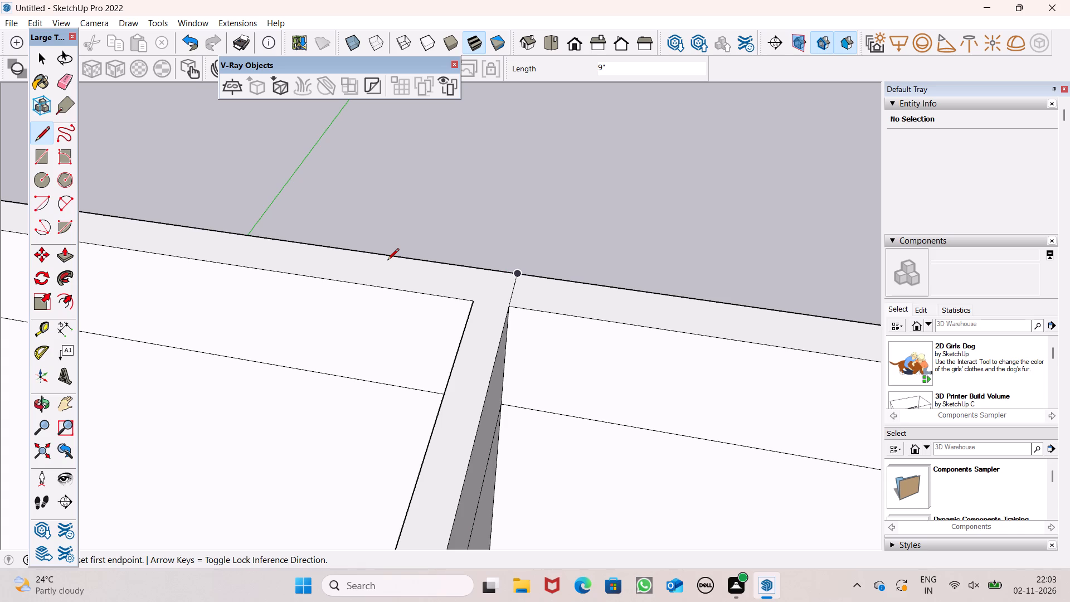
Push/Pull the top face of the walls around the front-projecting room up 5'.
scroll(342, 237, "down", 2)
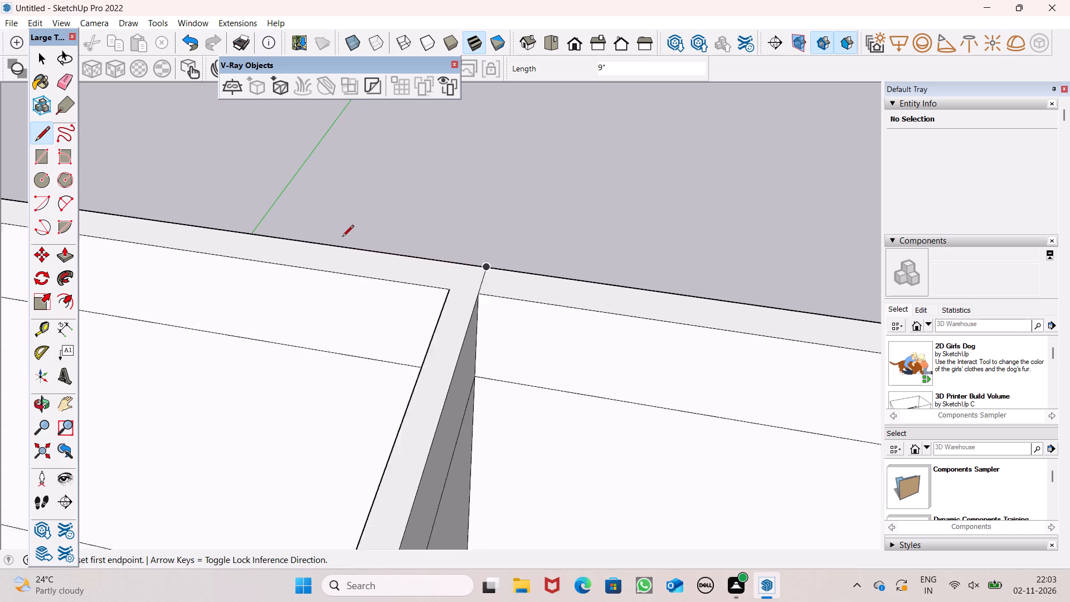
scroll(342, 237, "down", 3)
middle_click_drag(428, 312, 465, 269)
scroll(463, 202, "down", 13)
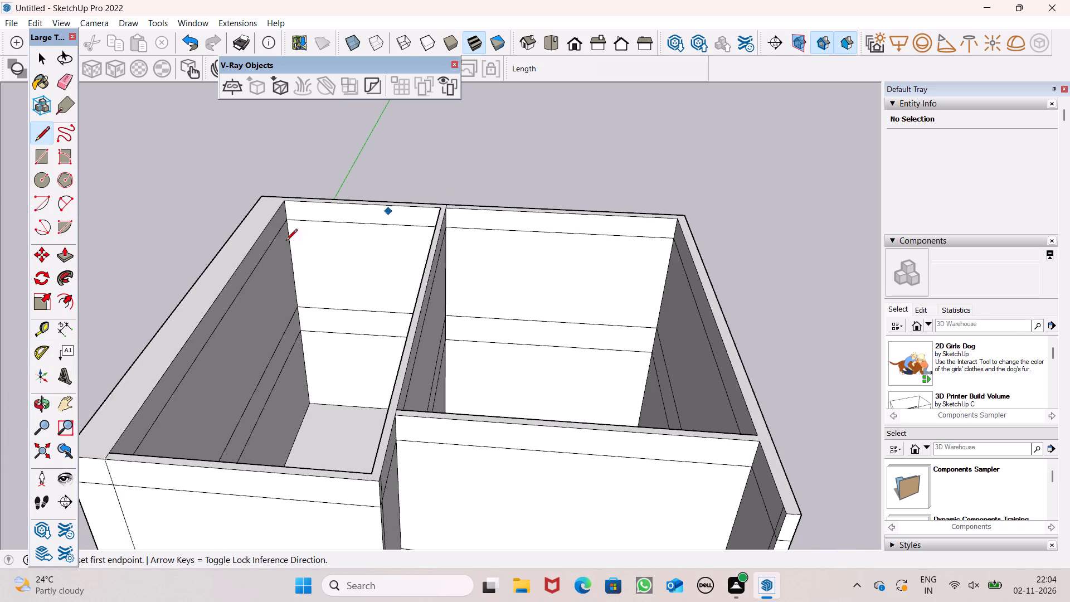
left_click(67, 258)
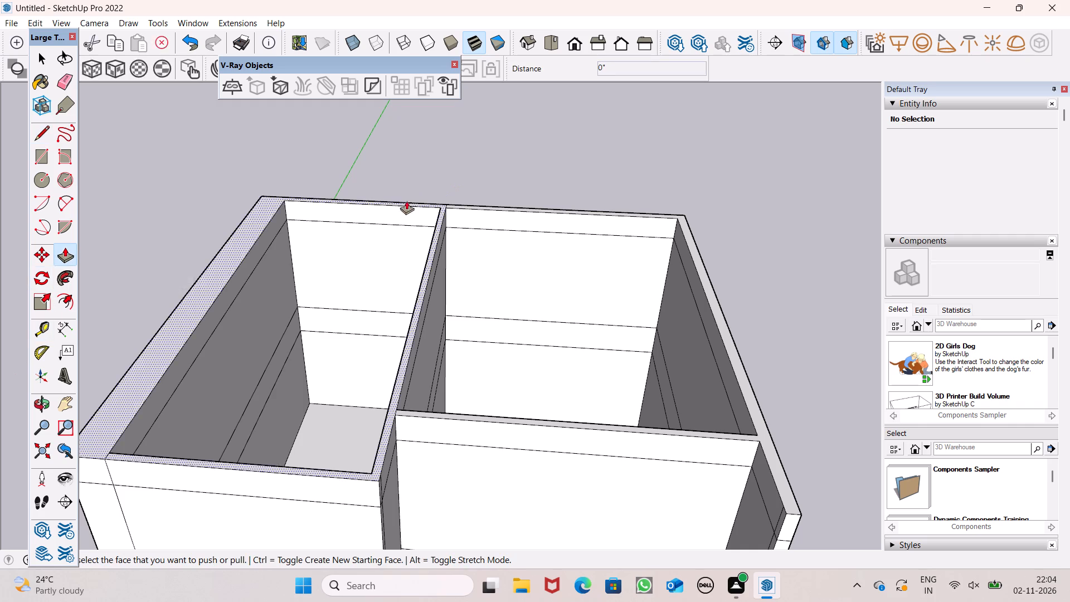
scroll(432, 201, "down", 4)
scroll(370, 370, "up", 6)
scroll(407, 356, "down", 3)
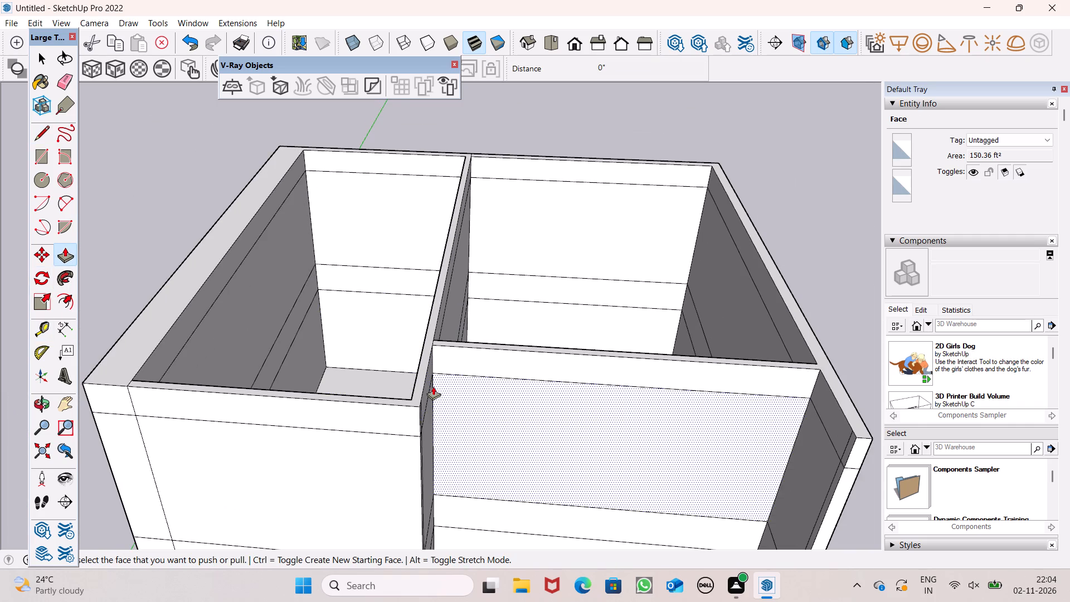
scroll(433, 386, "down", 1)
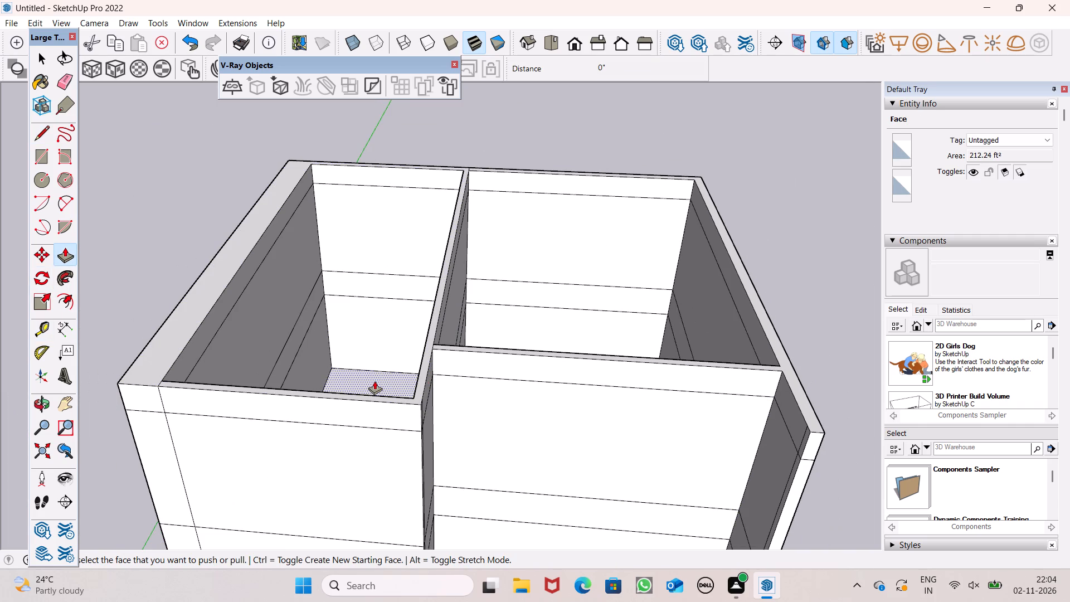
left_click_drag(417, 389, 416, 297)
type("5'")
key("Return")
Erase the two horizontal floor-level edges across the main front face of the taller block, below its upper pair.
scroll(416, 297, "down", 2)
middle_click_drag(414, 322, 441, 224)
scroll(417, 170, "down", 1)
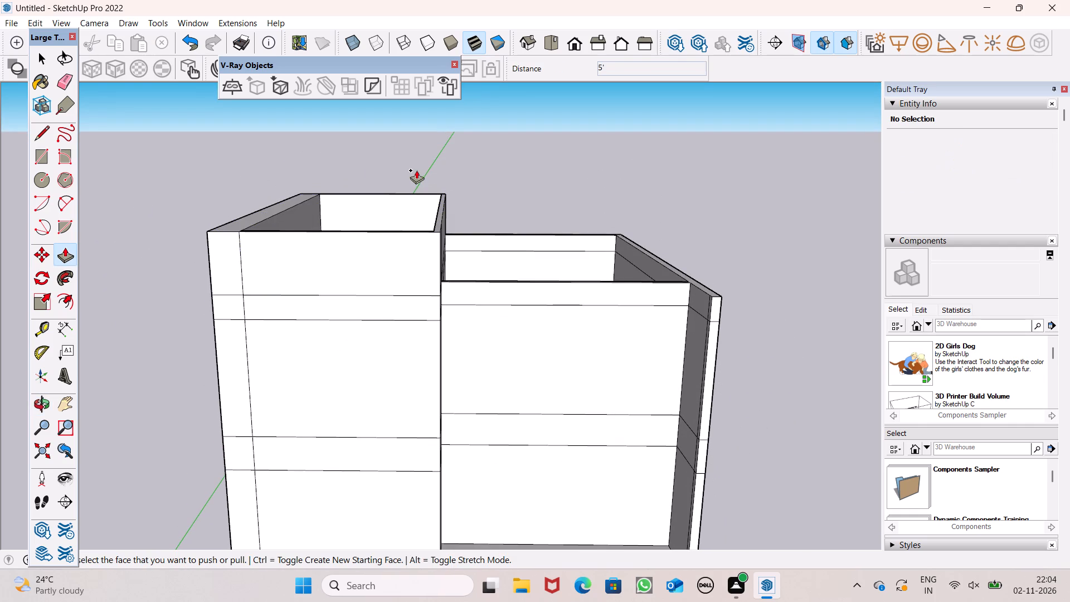
middle_click_drag(412, 173, 407, 224)
key("space")
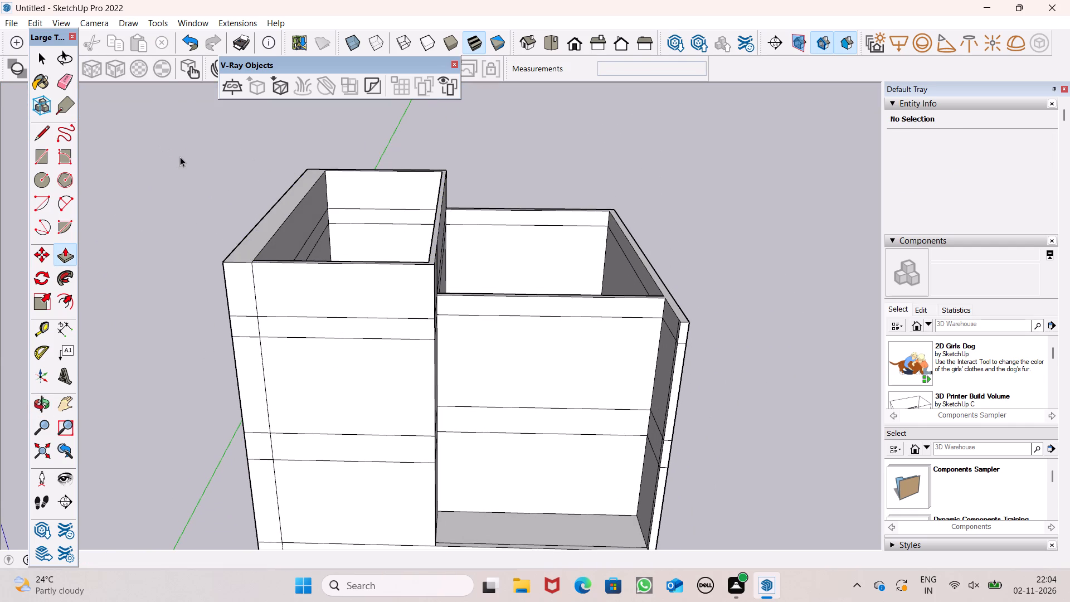
scroll(181, 157, "down", 2)
middle_click_drag(185, 187, 254, 131)
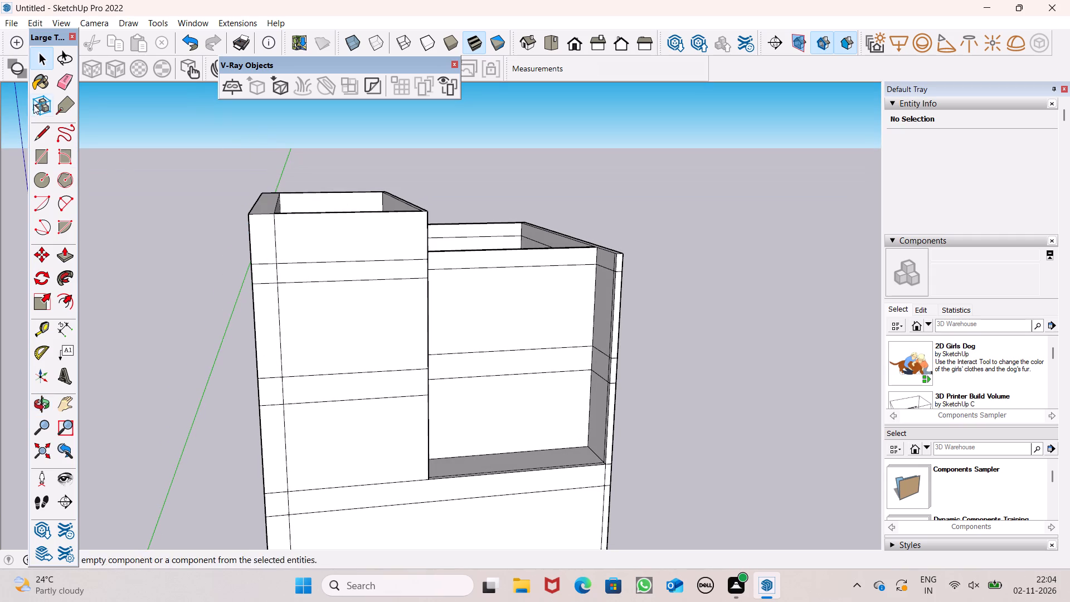
left_click(60, 82)
middle_click_drag(304, 440, 284, 413)
scroll(305, 440, "up", 1)
left_click_drag(316, 334, 323, 355)
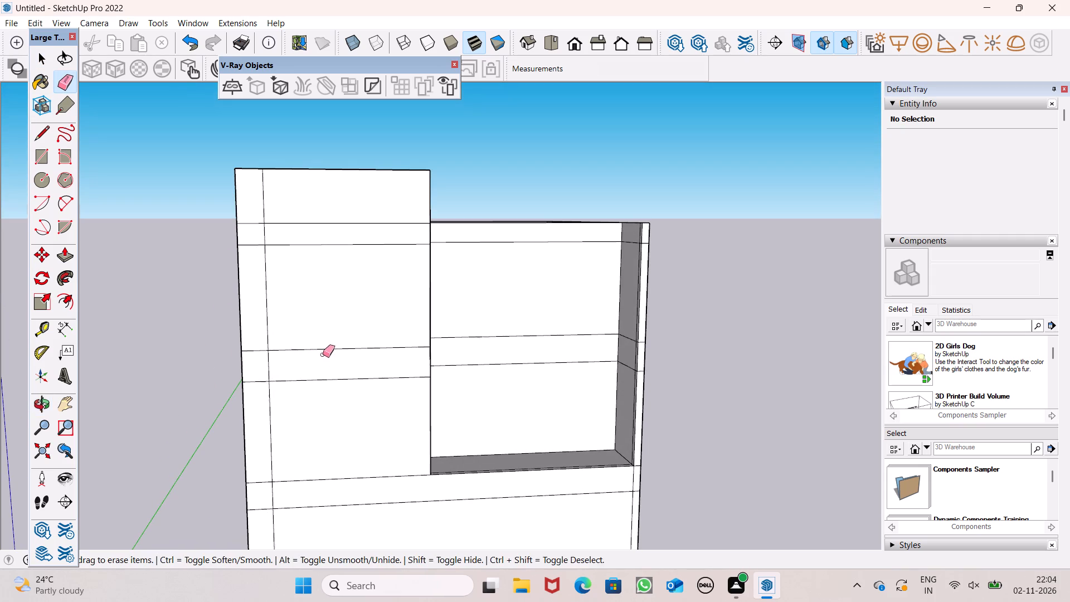
left_click_drag(323, 355, 321, 402)
Draw a horizontal line 37' 6 1/8" long through the middle of the front facade's lower slab band, ending at the outer corner.
scroll(335, 359, "down", 5)
scroll(382, 423, "up", 1)
middle_click_drag(382, 422, 356, 474)
middle_click_drag(348, 475, 280, 481)
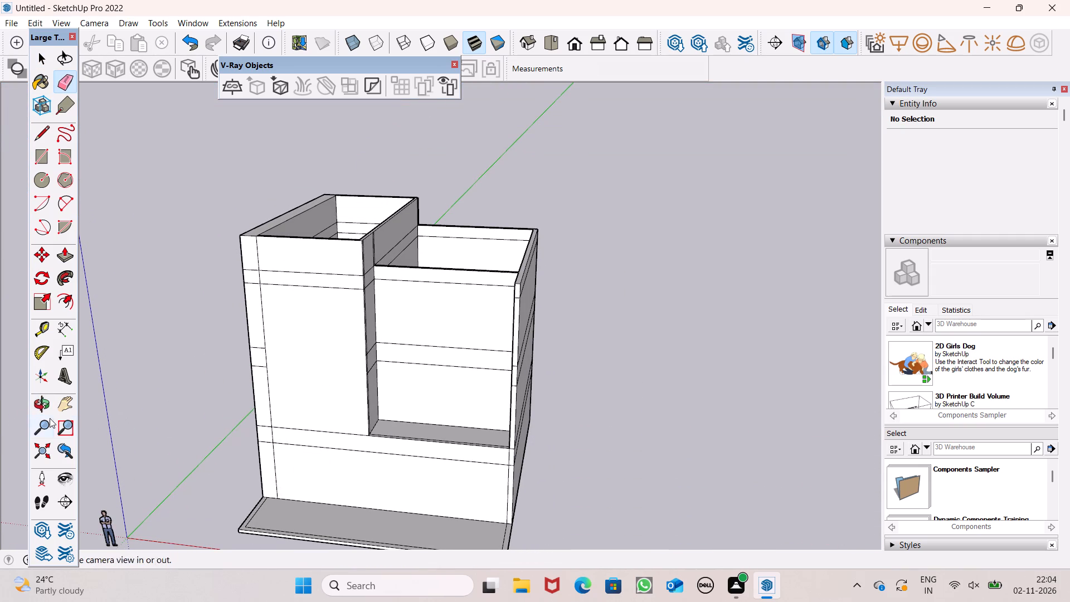
scroll(60, 418, "down", 1)
middle_click_drag(144, 449, 169, 474)
middle_click_drag(435, 528, 419, 481)
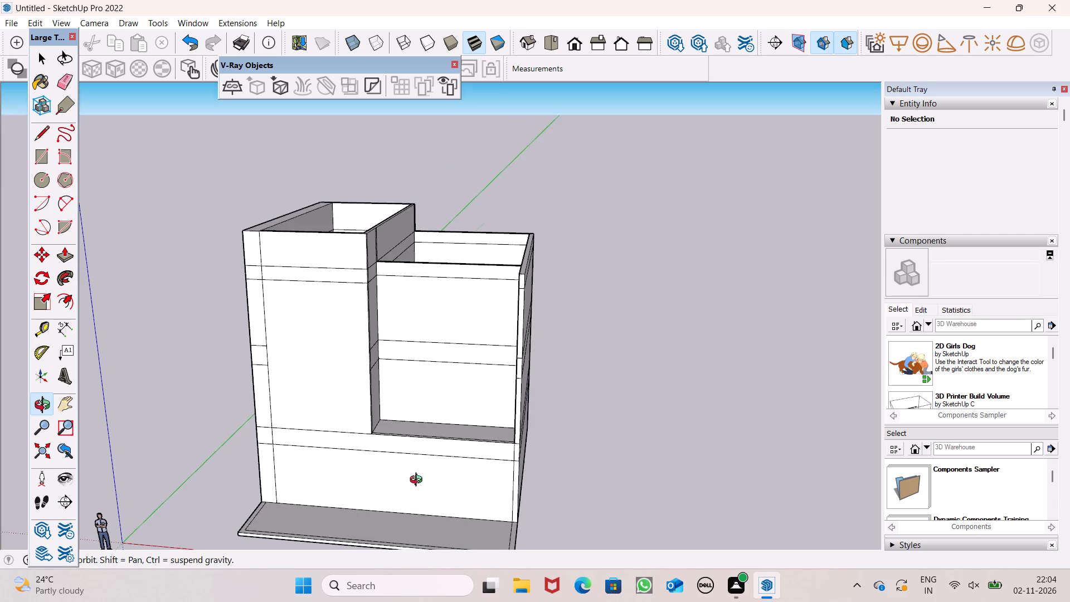
middle_click_drag(419, 481, 417, 462)
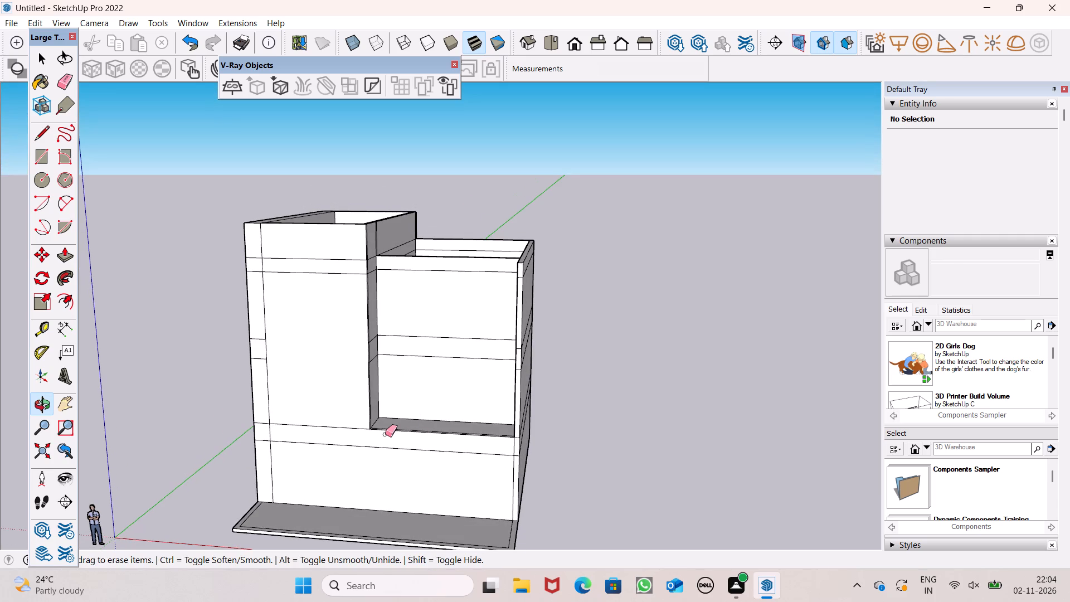
middle_click_drag(377, 472, 442, 453)
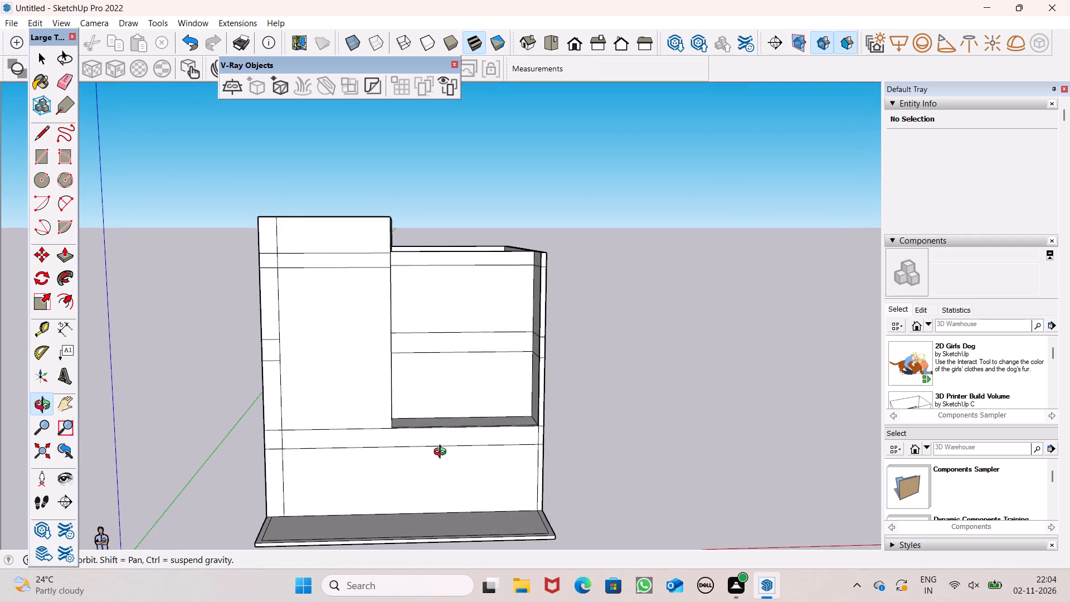
middle_click_drag(442, 453, 441, 453)
scroll(398, 419, "down", 2)
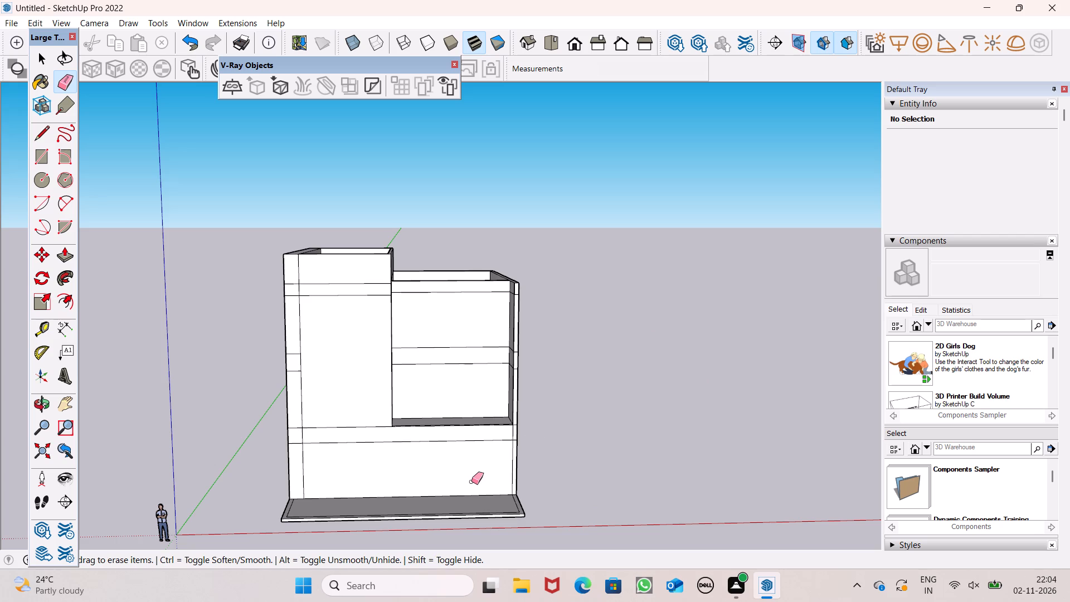
scroll(466, 464, "up", 6)
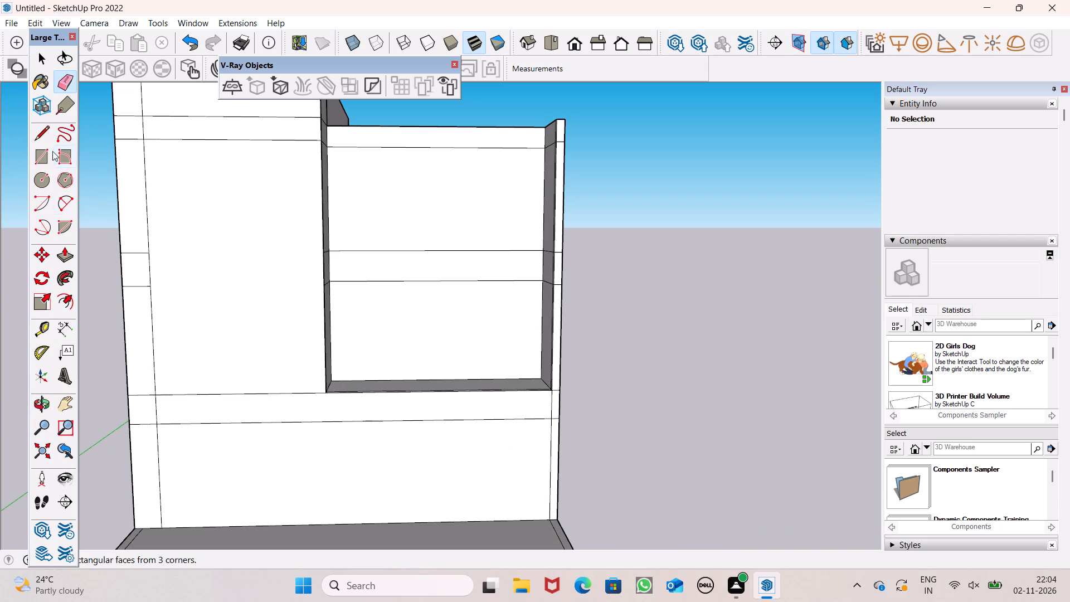
left_click(33, 137)
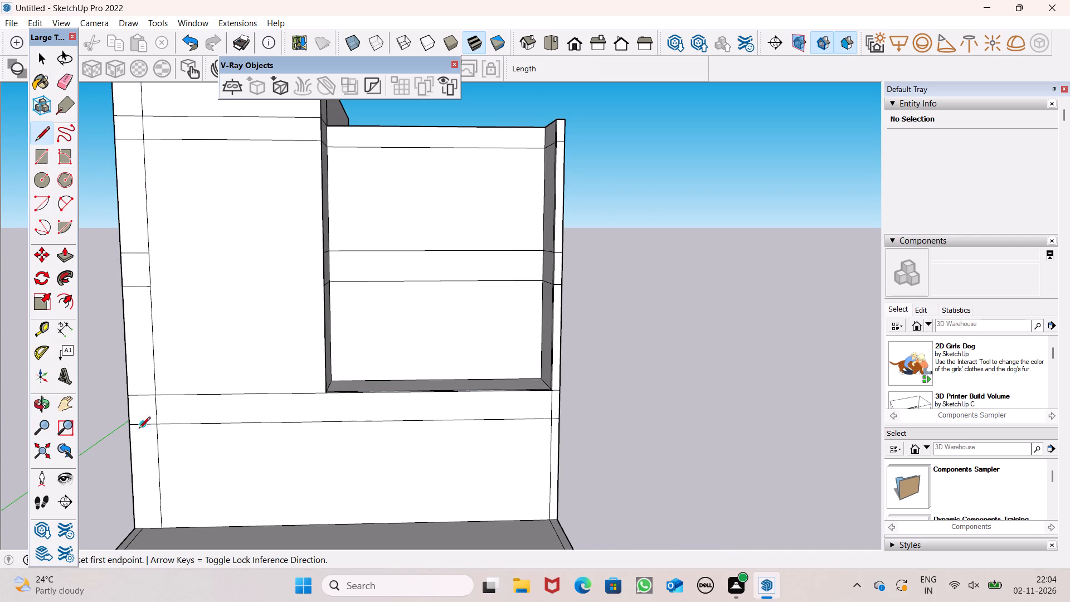
scroll(152, 425, "up", 3)
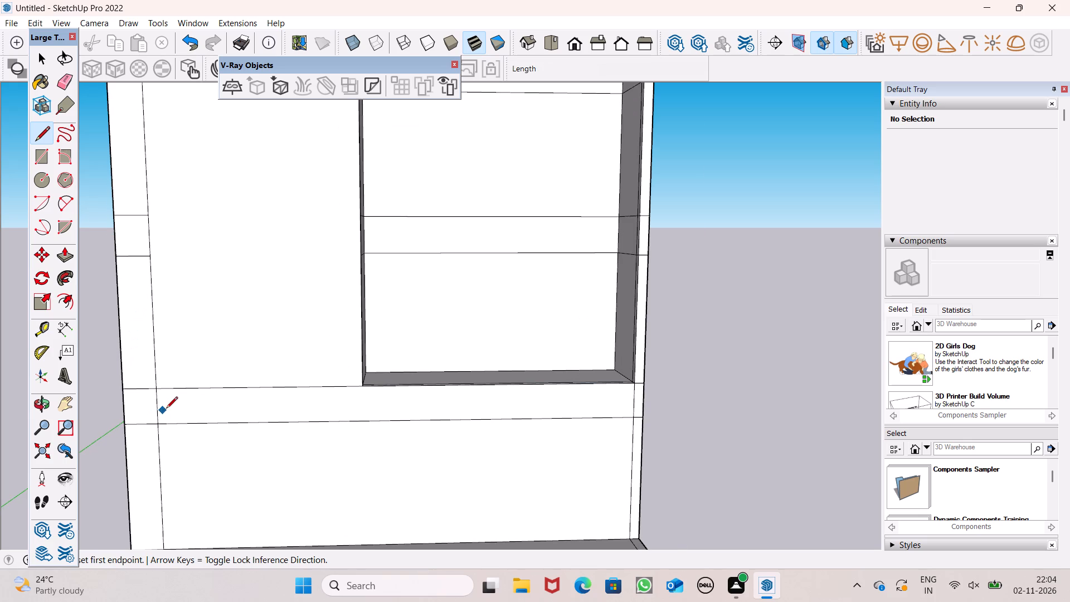
left_click(155, 405)
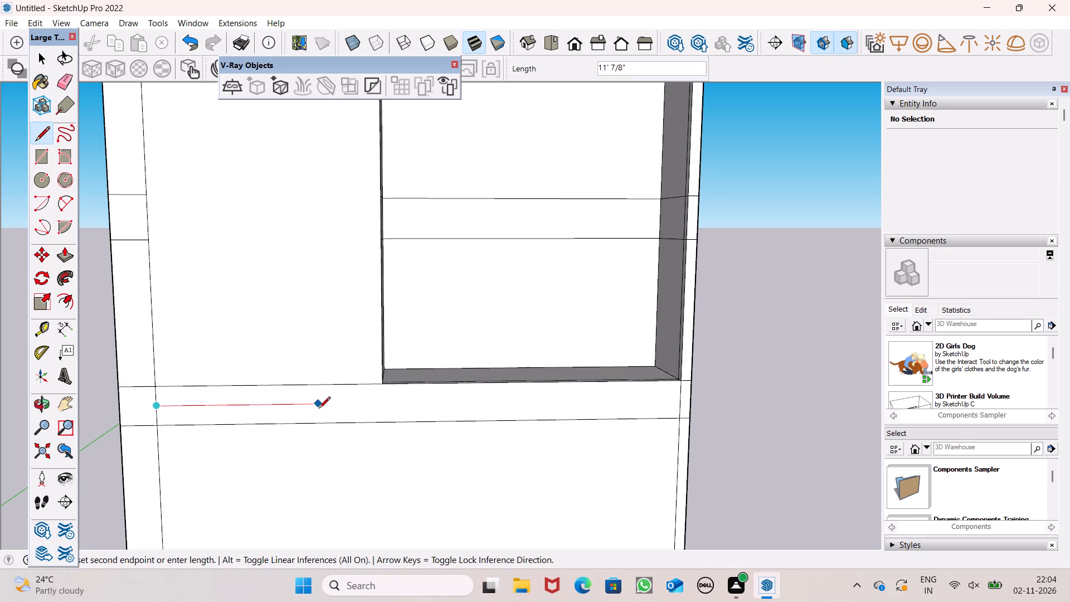
left_click(689, 396)
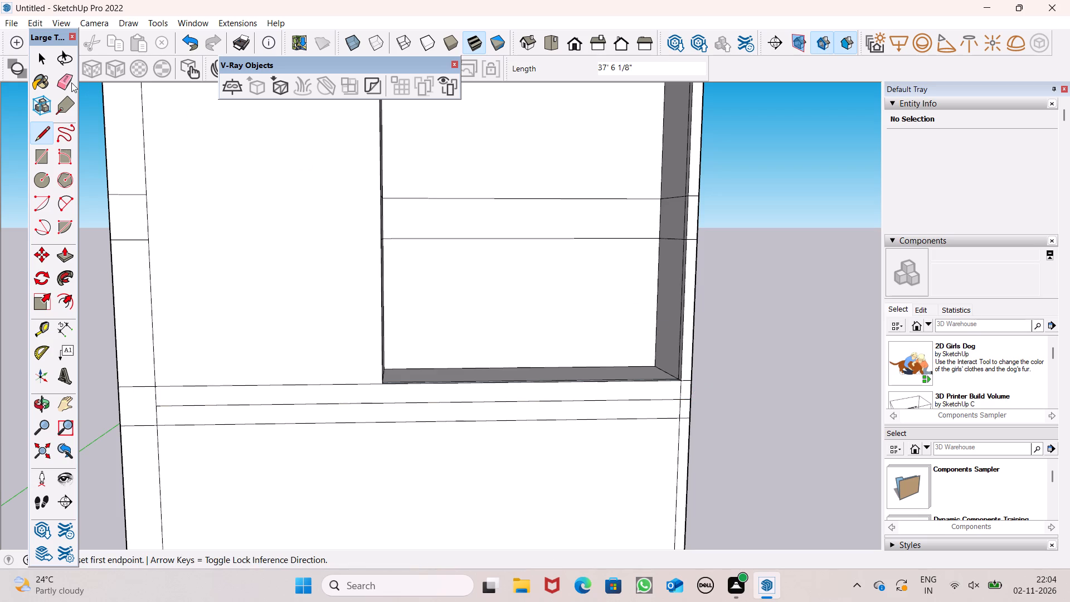
Erase the short vertical edge segment beside the new line's outer end, within the lower slab band under the recess.
left_click(71, 82)
scroll(656, 427, "up", 4)
left_click_drag(682, 408, 688, 406)
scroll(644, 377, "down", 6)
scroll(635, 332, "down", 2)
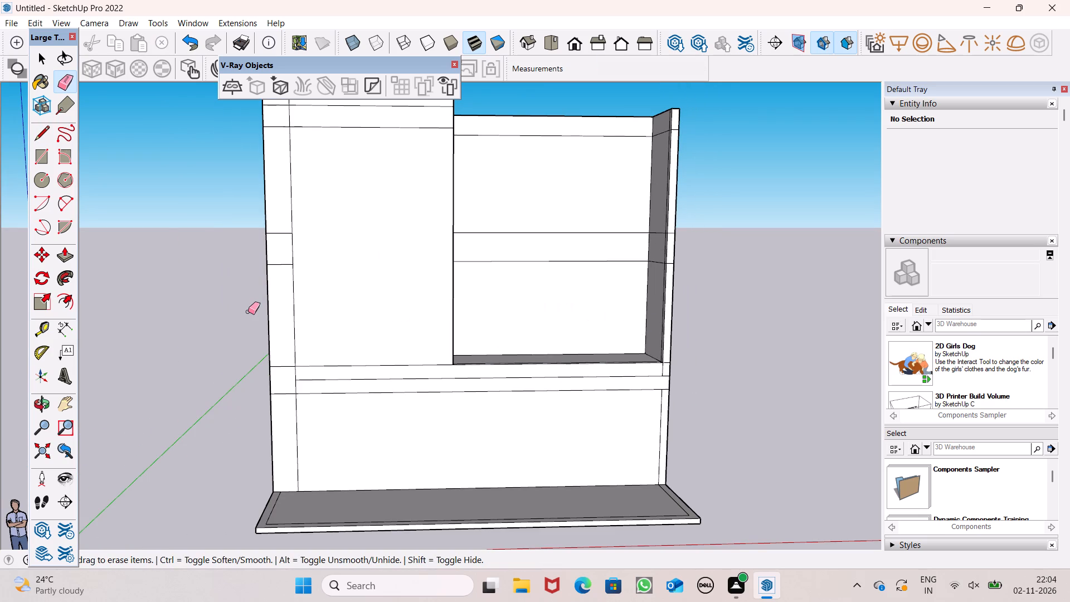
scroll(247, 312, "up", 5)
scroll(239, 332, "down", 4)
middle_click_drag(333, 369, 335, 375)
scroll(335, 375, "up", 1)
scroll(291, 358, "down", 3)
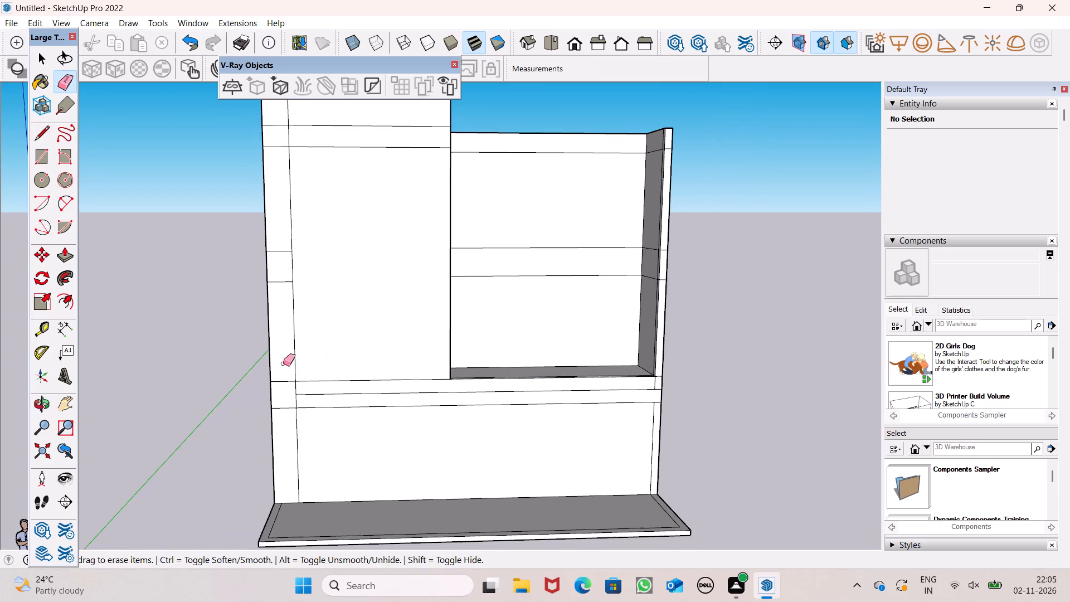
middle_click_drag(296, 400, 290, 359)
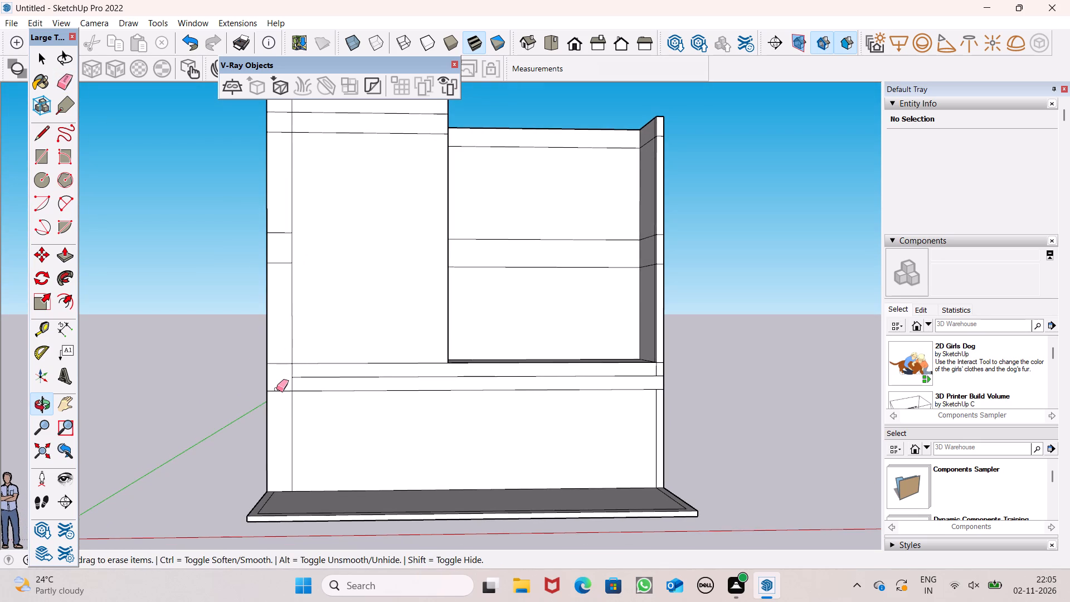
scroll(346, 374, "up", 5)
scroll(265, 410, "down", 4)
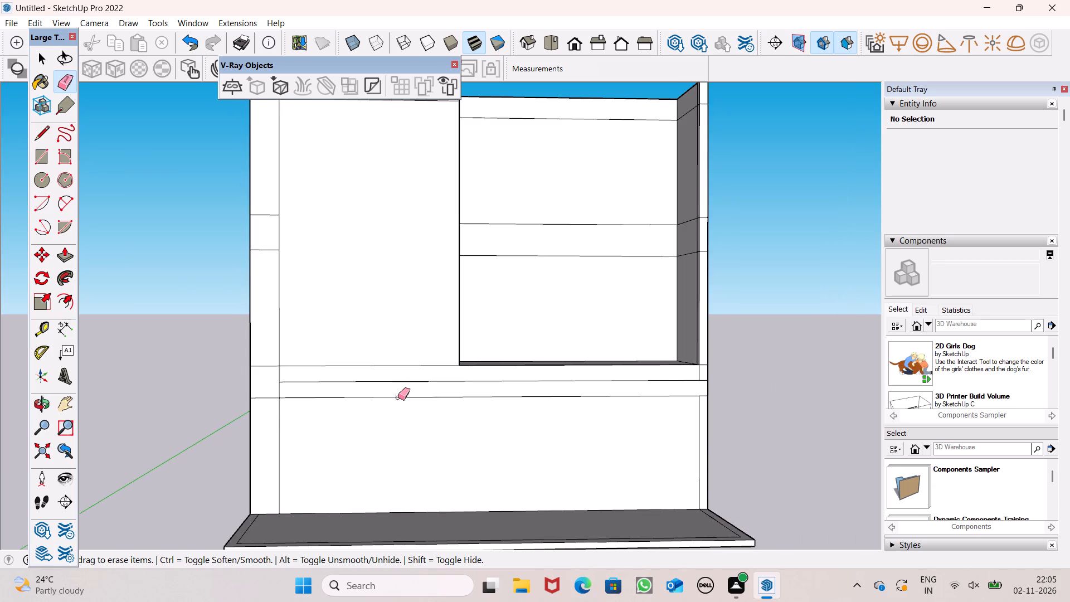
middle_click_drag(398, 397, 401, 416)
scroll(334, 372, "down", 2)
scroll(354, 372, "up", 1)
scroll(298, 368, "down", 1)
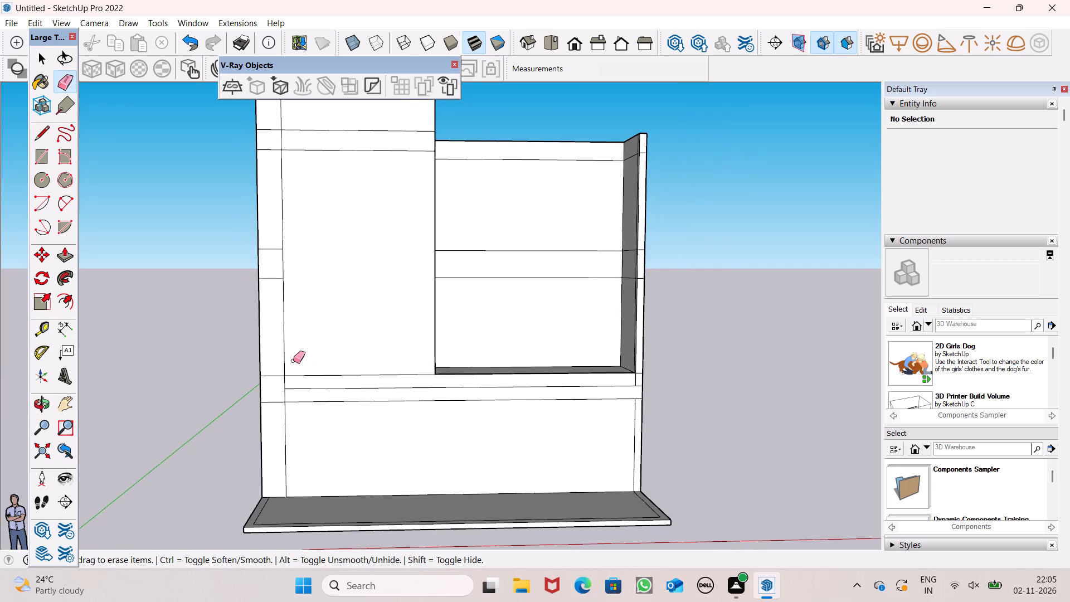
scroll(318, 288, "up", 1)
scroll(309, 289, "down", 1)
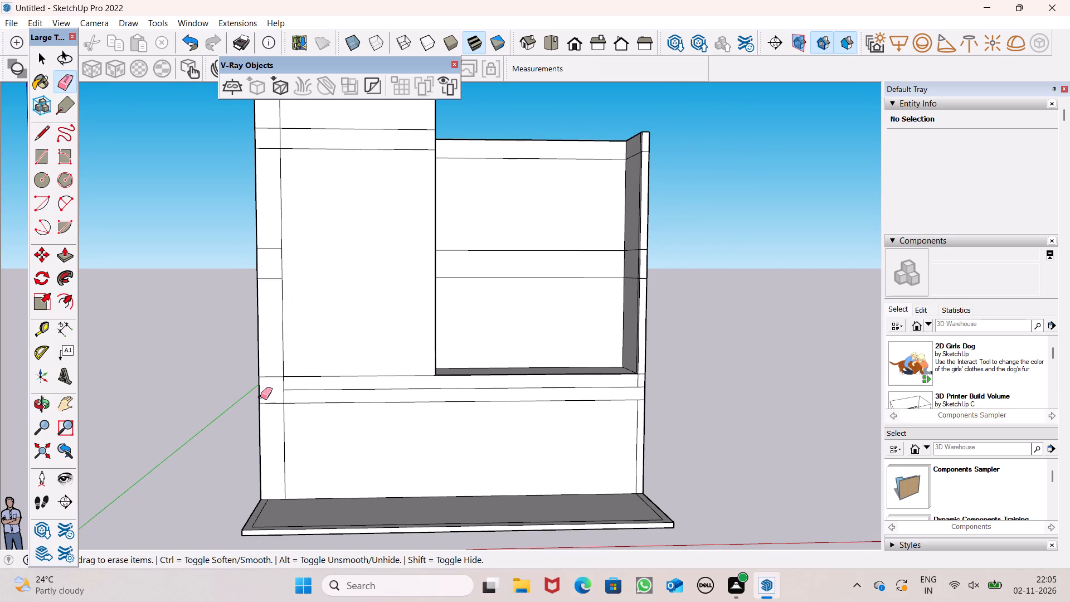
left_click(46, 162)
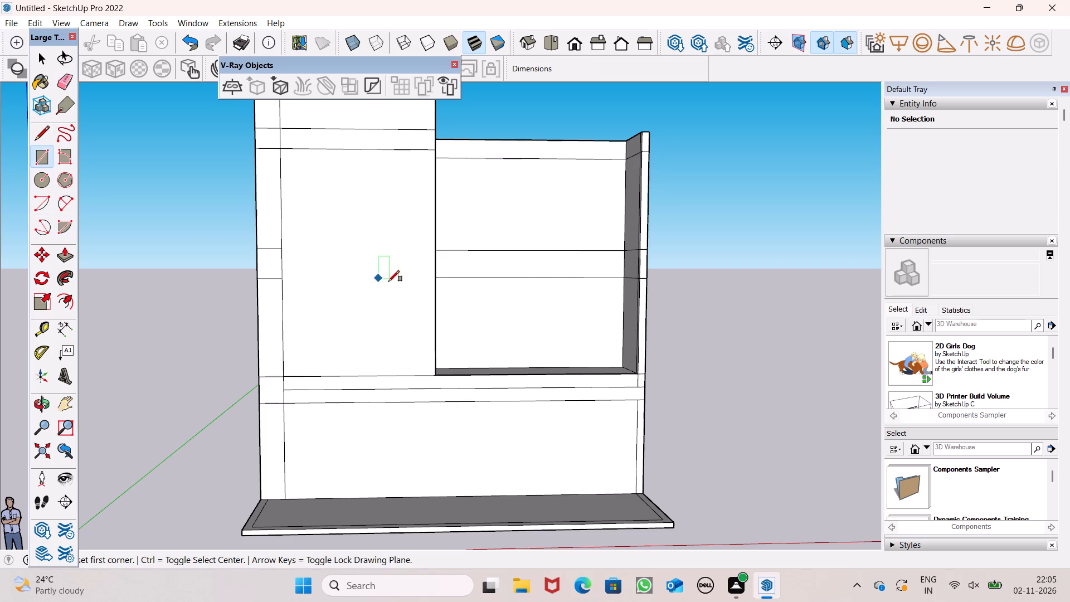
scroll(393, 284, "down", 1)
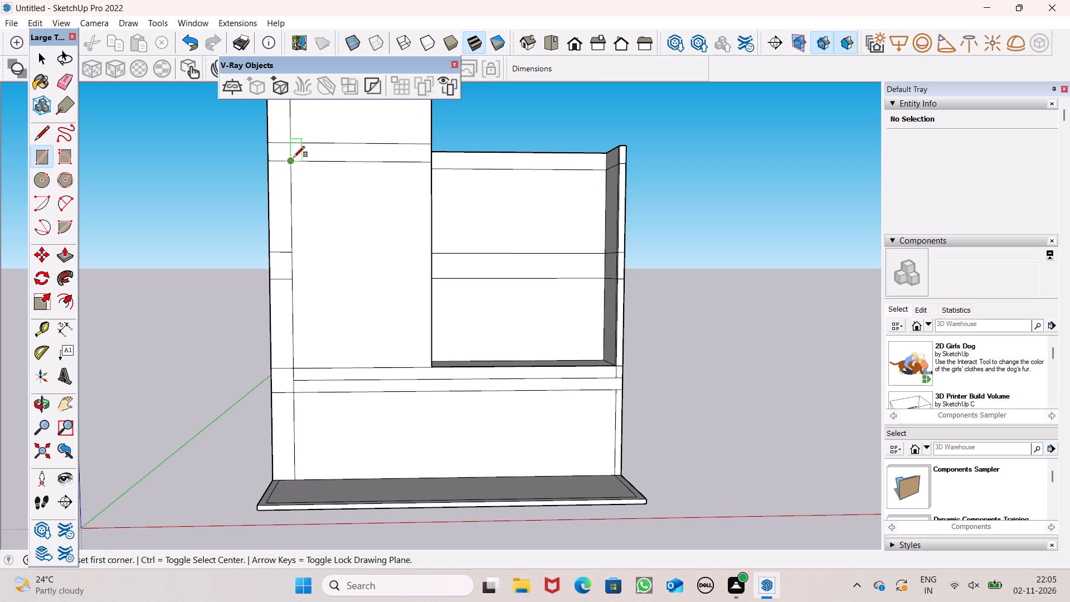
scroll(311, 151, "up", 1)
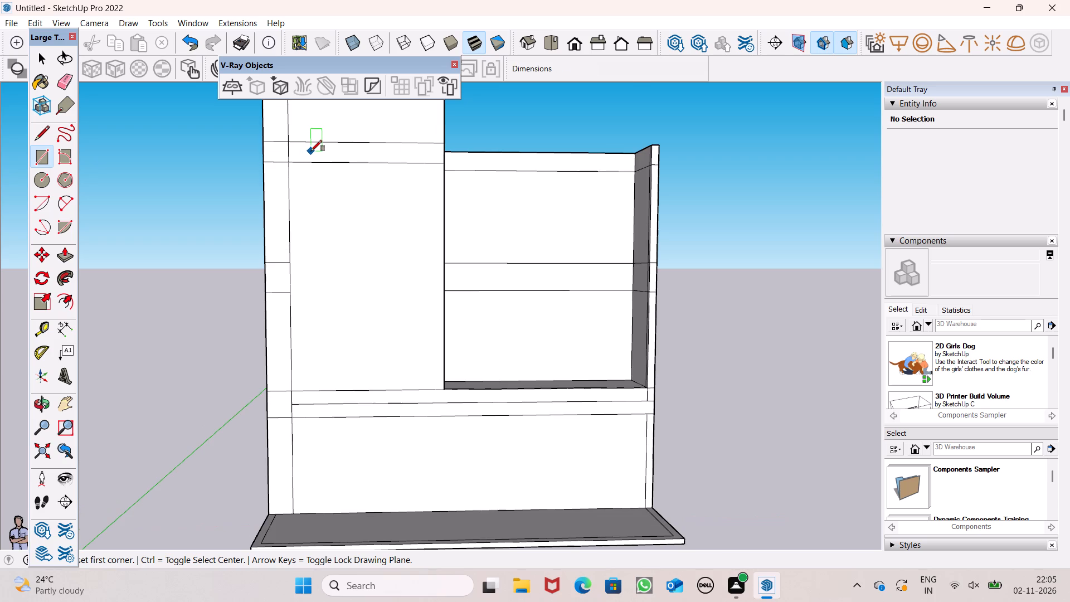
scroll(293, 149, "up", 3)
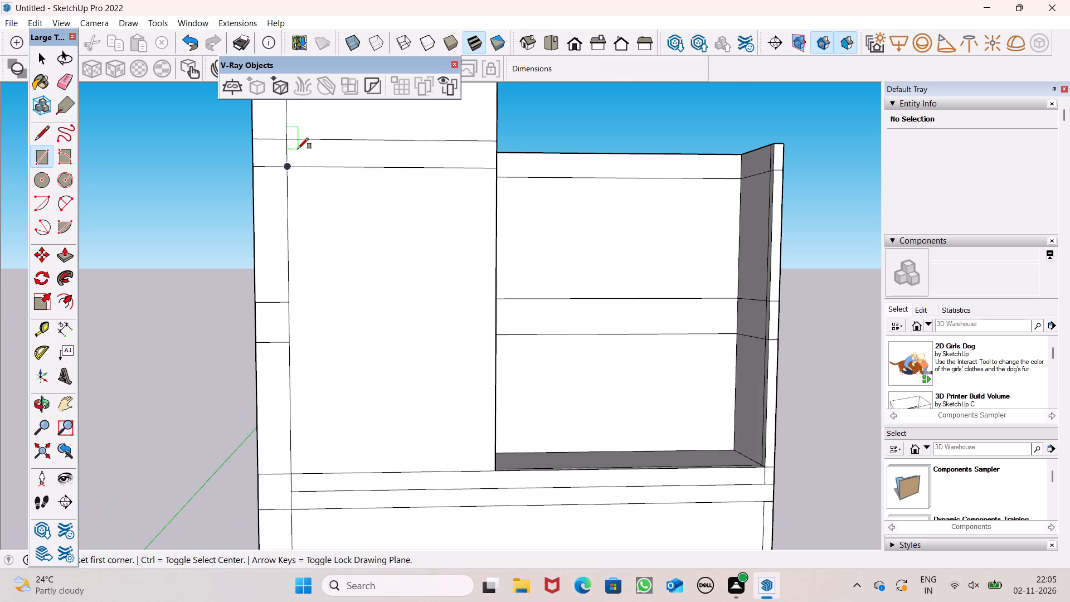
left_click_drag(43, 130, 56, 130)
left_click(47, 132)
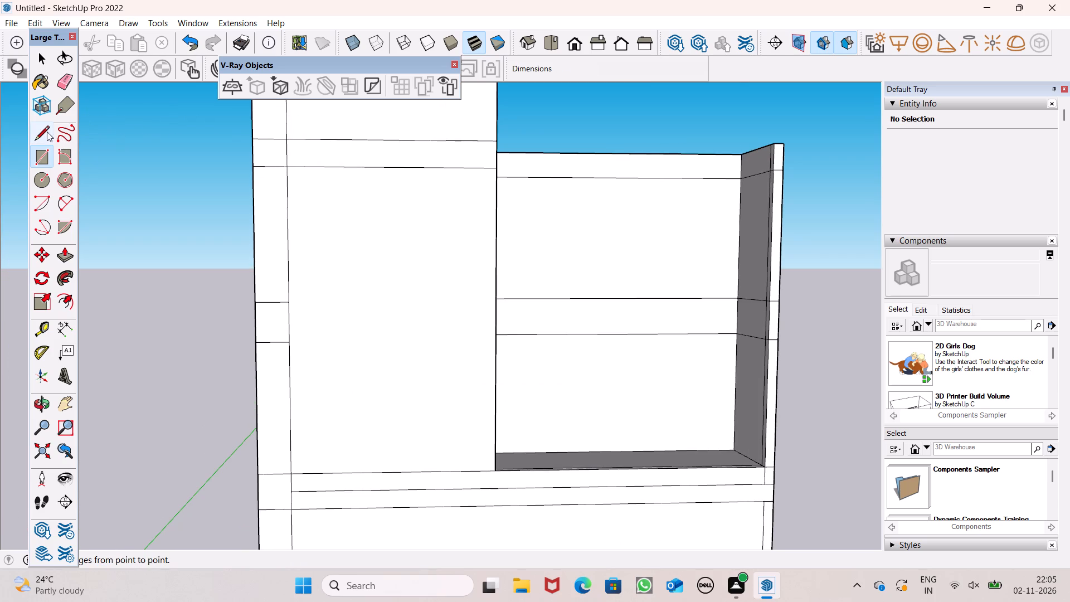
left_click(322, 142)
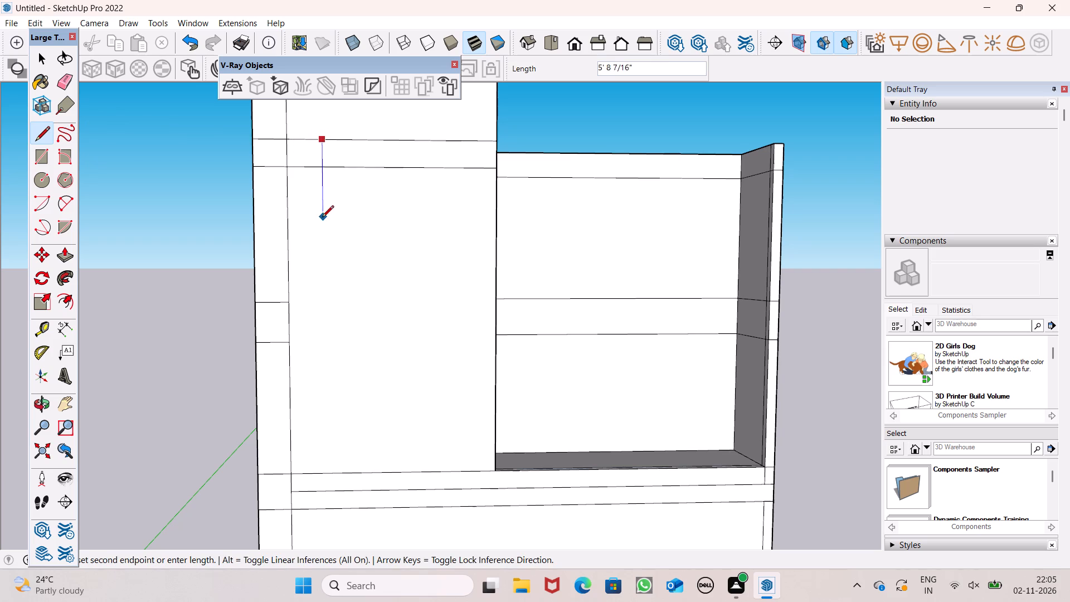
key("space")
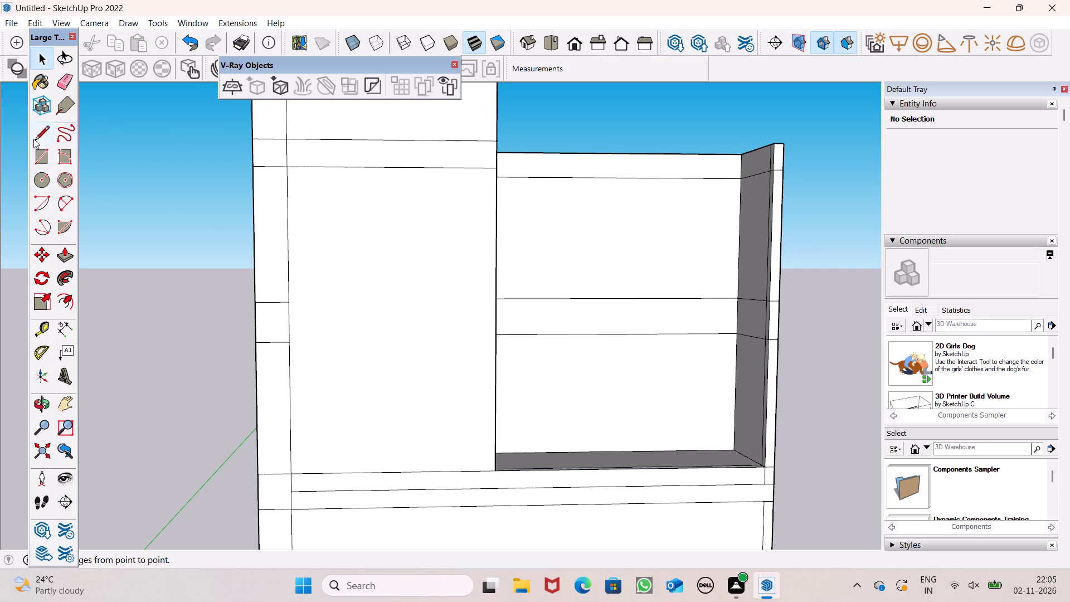
Draw a vertical line about 26' 4 7/16" long on the taller block's front face, from the upper pair's top edge to the lower slab band's middle line.
left_click(45, 130)
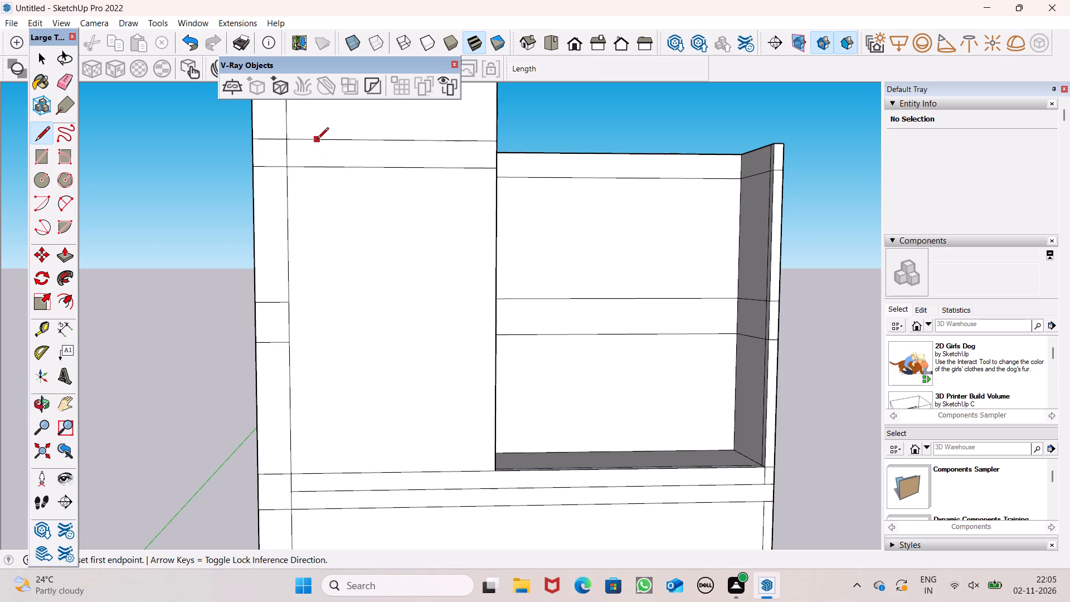
left_click(317, 140)
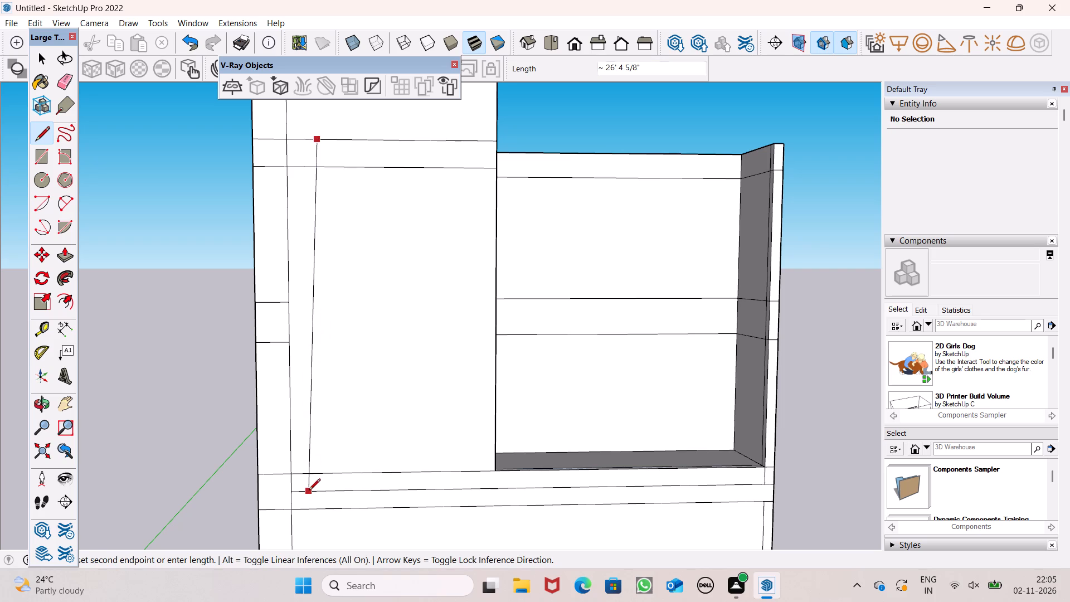
left_click(317, 491)
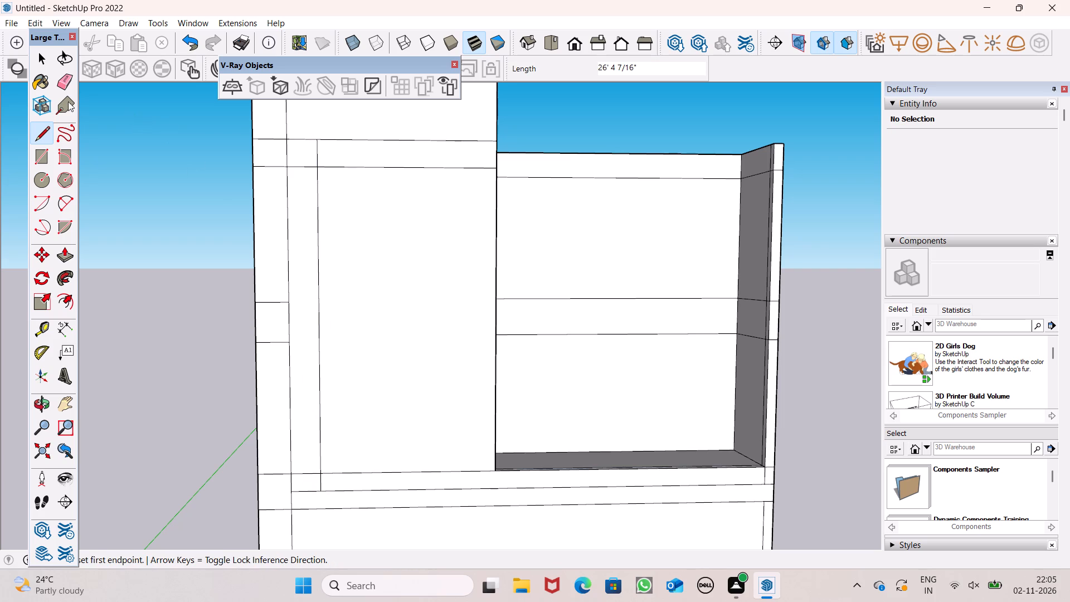
Erase the new line's short ends within the upper and lower bands and the horizontal edge pieces between it and the adjacent vertical edge.
left_click(67, 80)
left_click(314, 154)
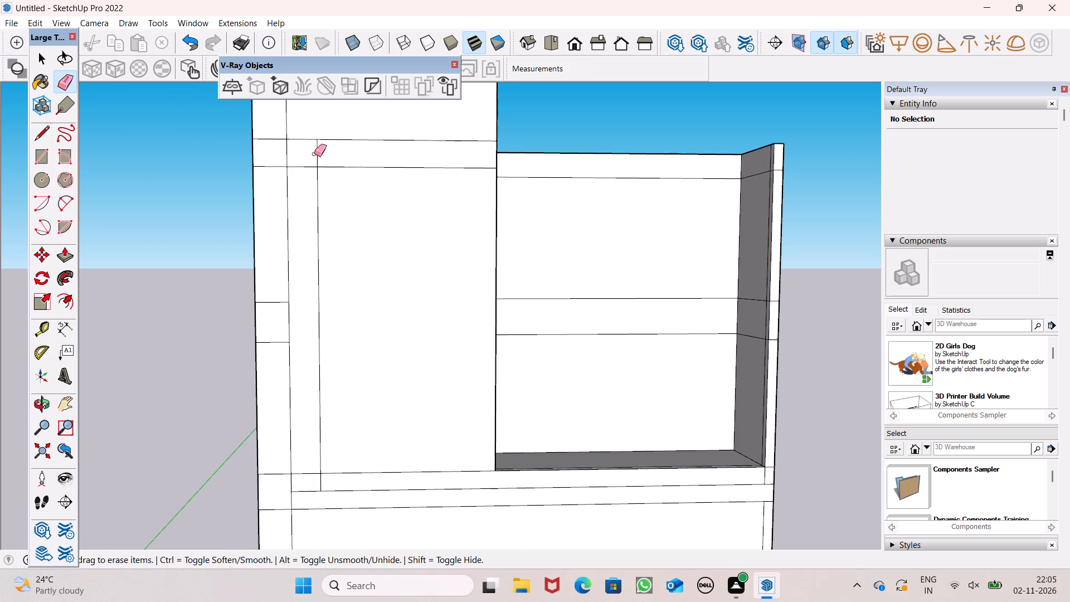
scroll(318, 153, "down", 2)
scroll(337, 452, "up", 3)
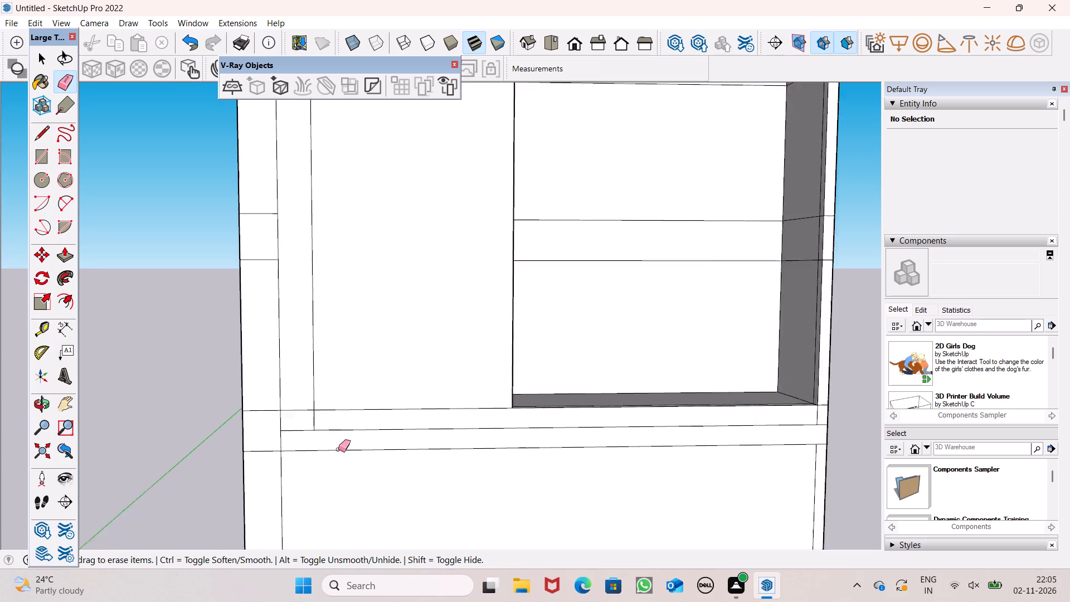
scroll(338, 449, "up", 2)
left_click_drag(285, 399, 316, 416)
scroll(299, 386, "down", 7)
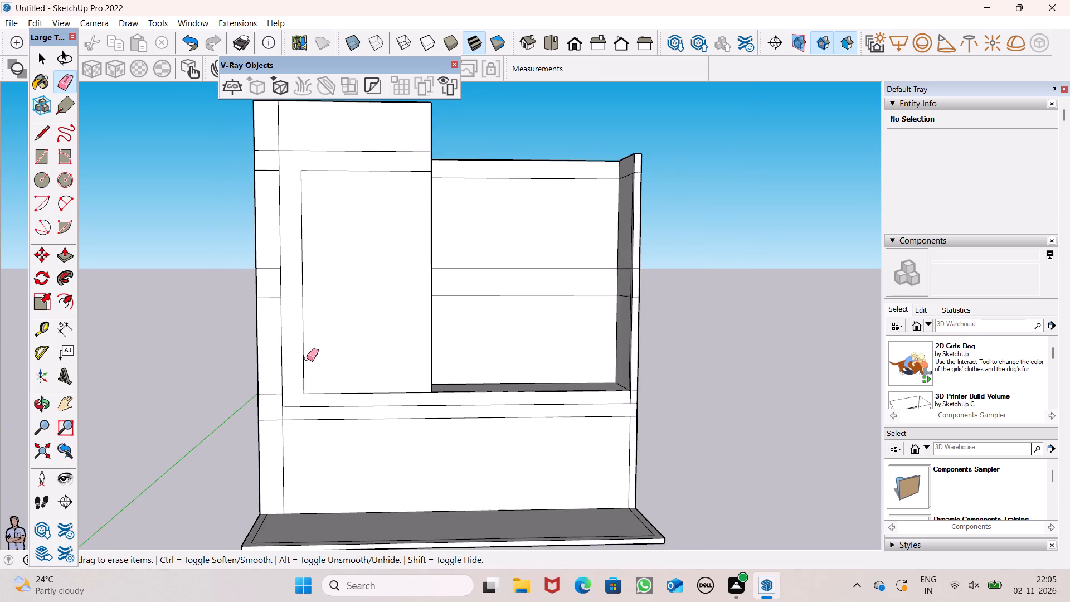
Push/Pull the top band above the recess outward until it projects about 2' beyond the taller block's front face.
scroll(307, 358, "down", 1)
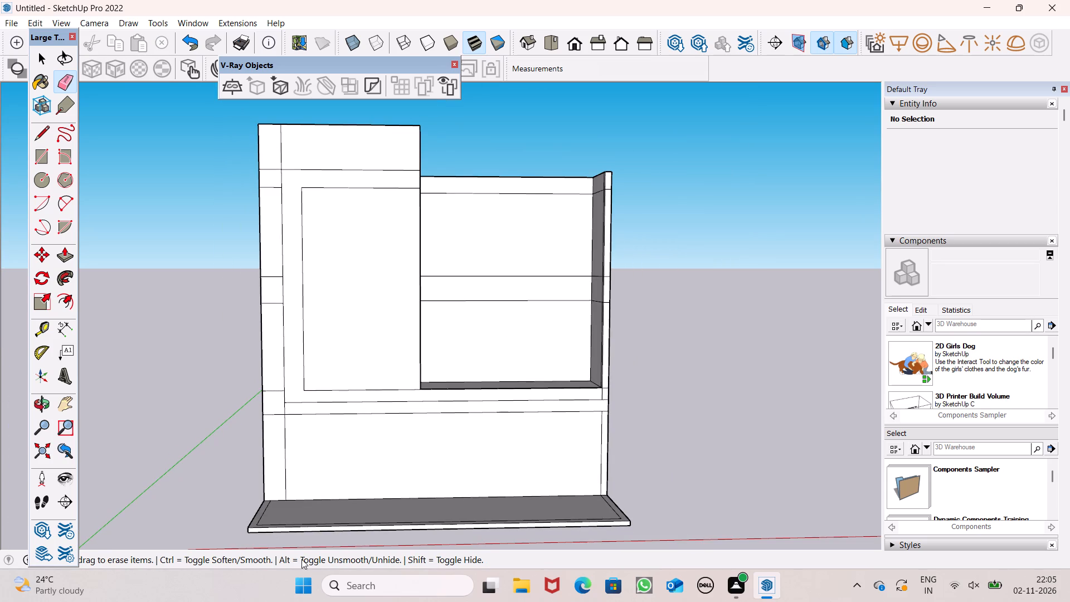
scroll(349, 436, "down", 1)
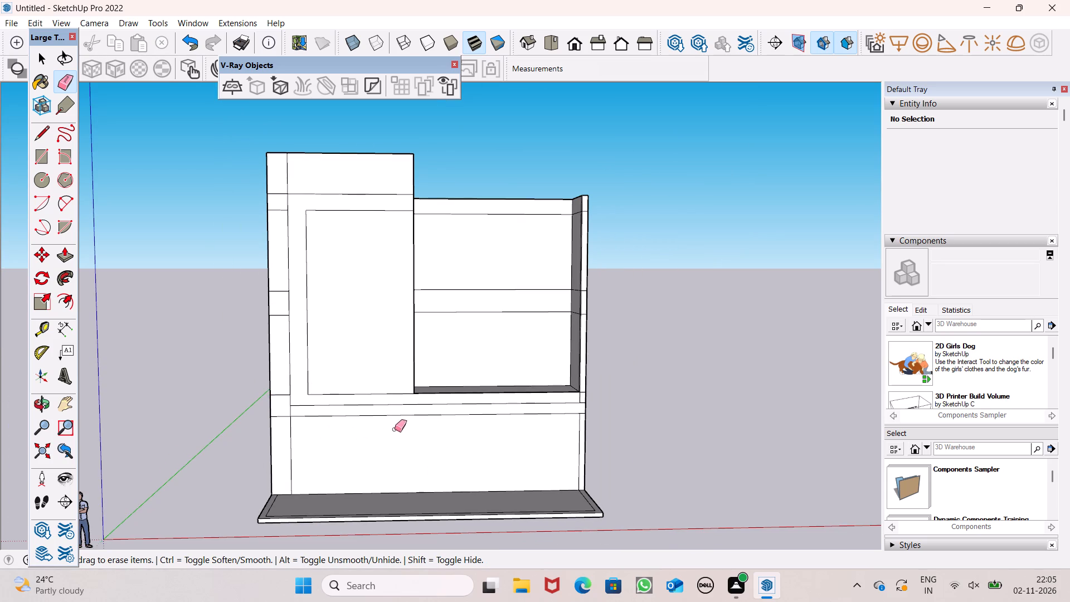
middle_click_drag(379, 480, 364, 403)
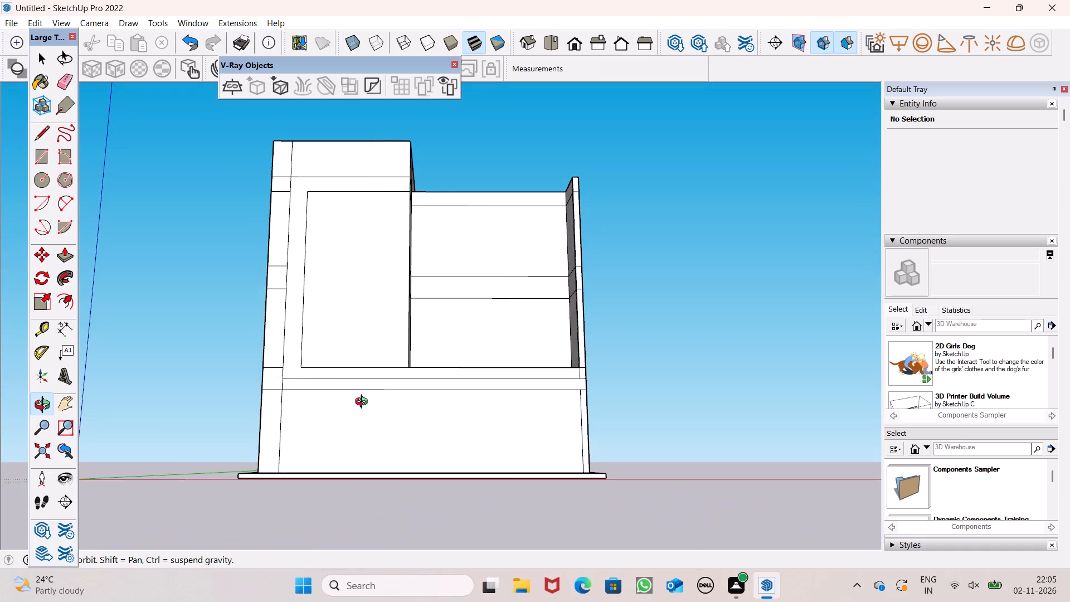
middle_click_drag(364, 403, 348, 516)
scroll(437, 349, "up", 2)
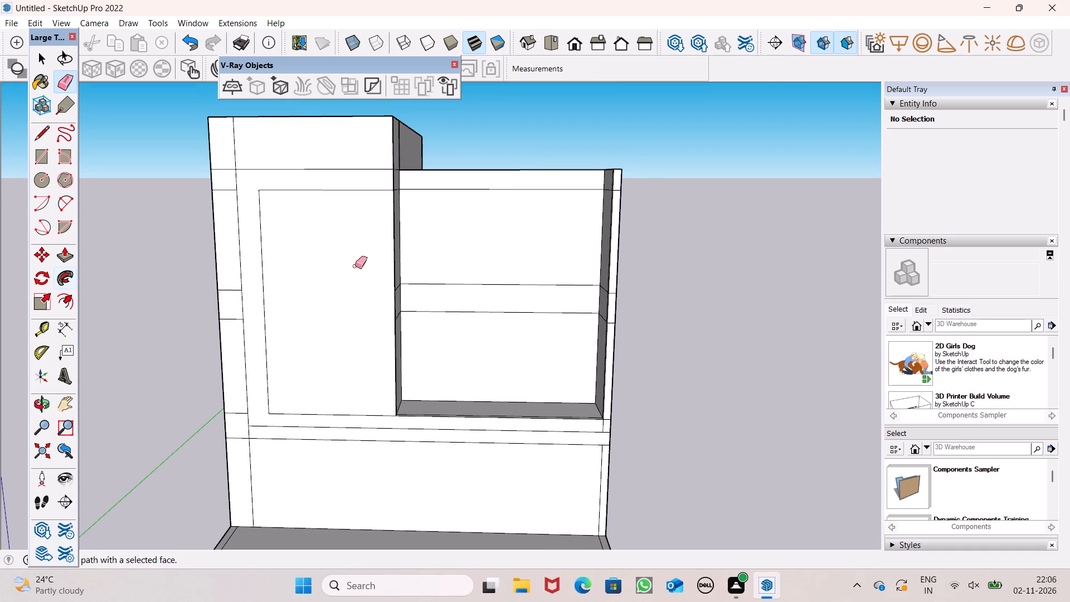
scroll(424, 217, "up", 1)
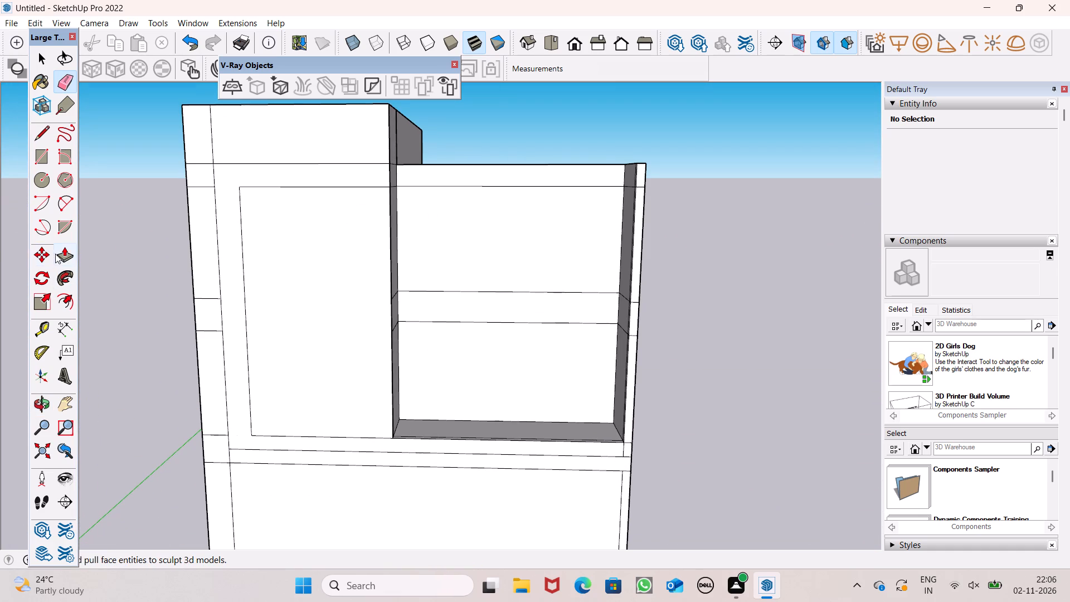
left_click(65, 251)
middle_click_drag(458, 259, 440, 312)
scroll(445, 317, "up", 1)
scroll(411, 205, "up", 4)
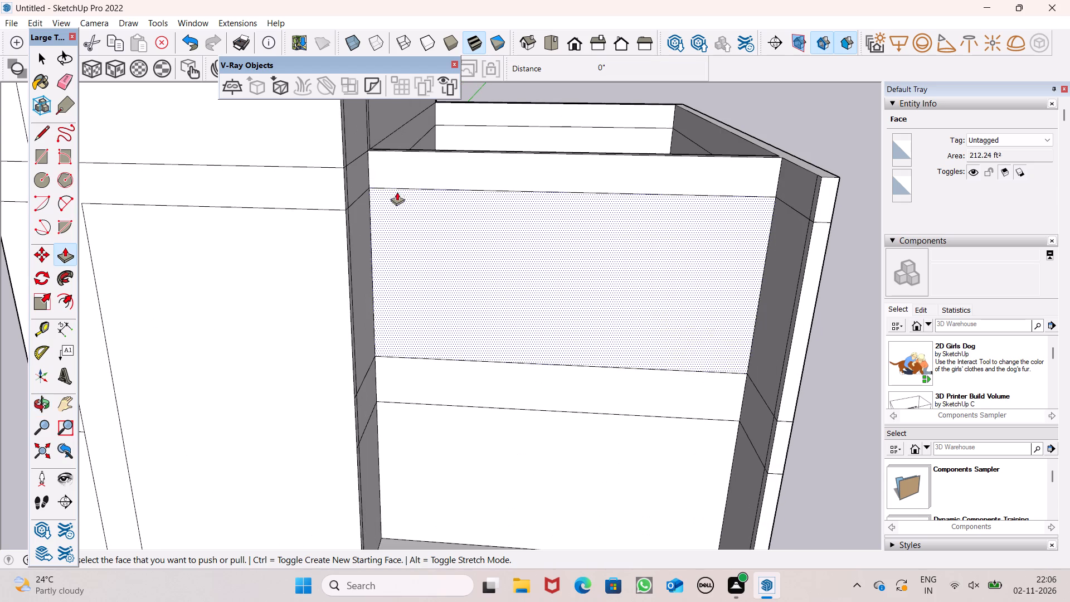
left_click_drag(400, 177, 338, 172)
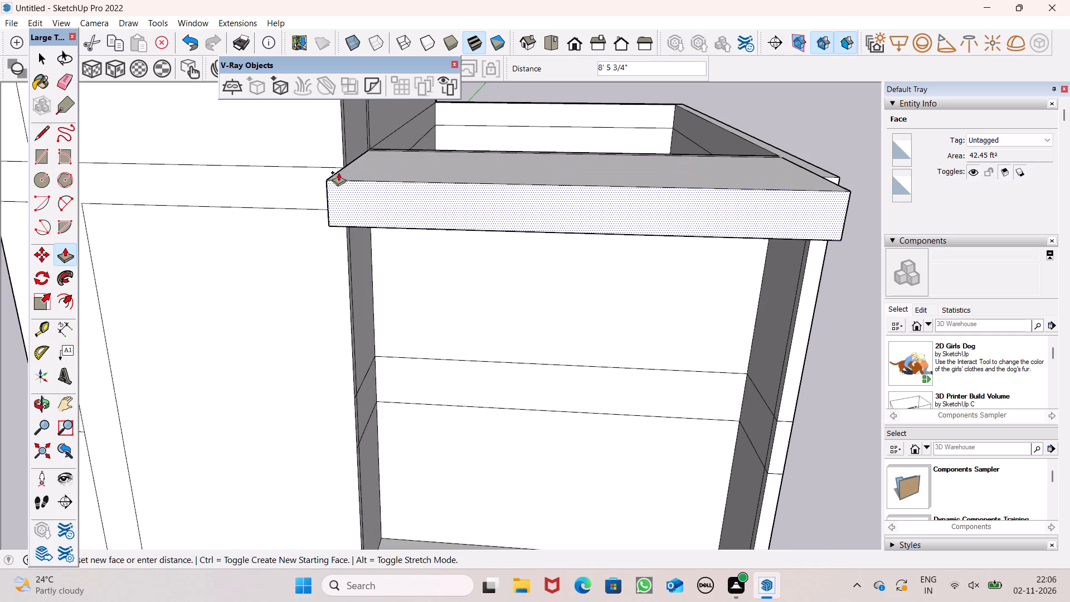
left_click_drag(338, 172, 339, 166)
middle_click_drag(405, 187, 414, 249)
left_click_drag(398, 237, 390, 259)
scroll(390, 224, "down", 3)
middle_click_drag(391, 263, 491, 151)
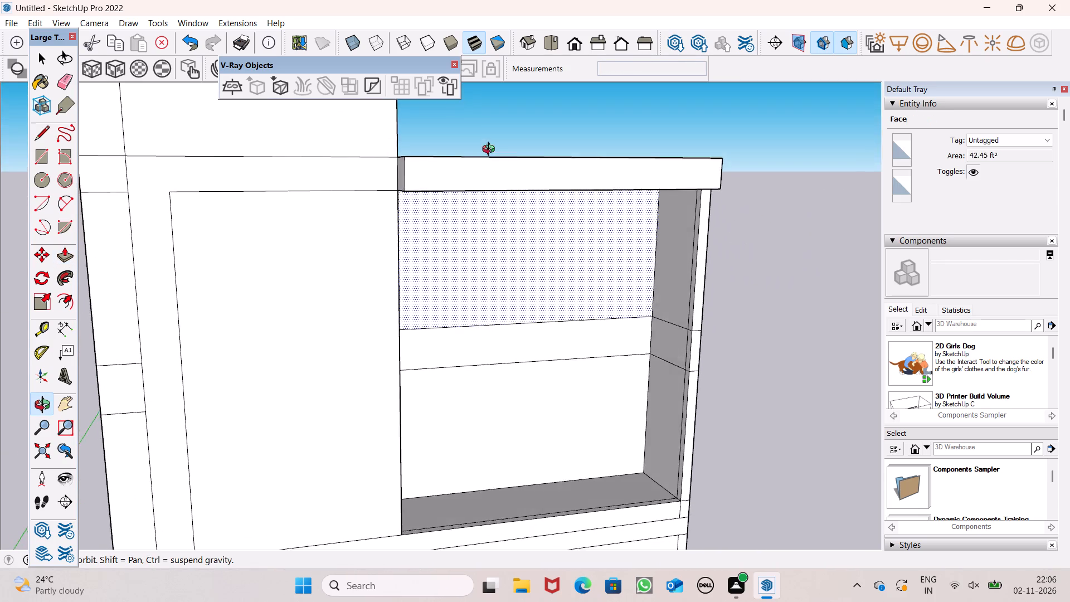
middle_click_drag(491, 151, 521, 173)
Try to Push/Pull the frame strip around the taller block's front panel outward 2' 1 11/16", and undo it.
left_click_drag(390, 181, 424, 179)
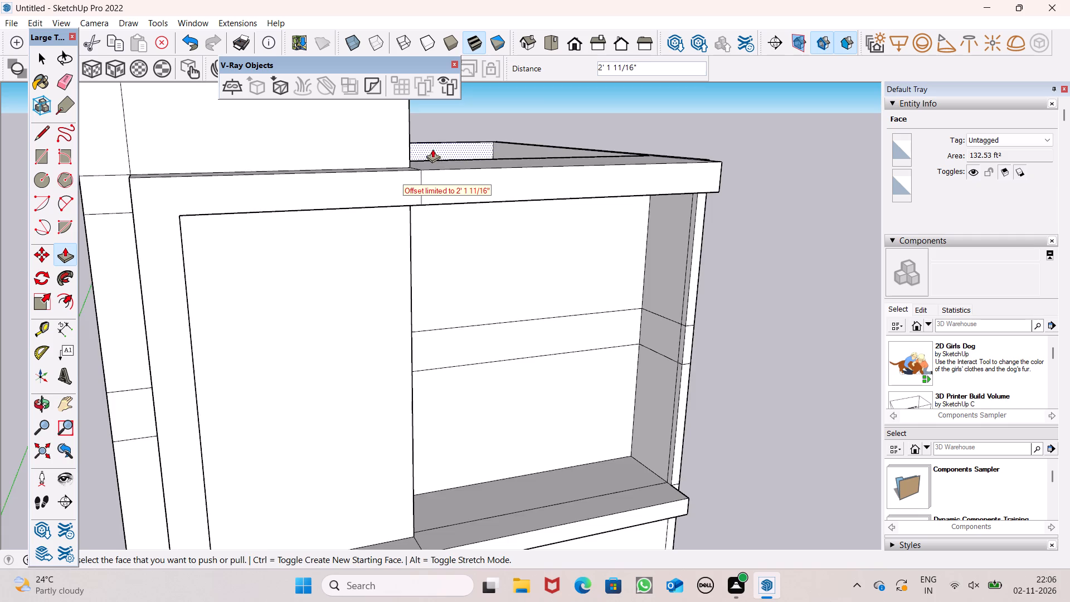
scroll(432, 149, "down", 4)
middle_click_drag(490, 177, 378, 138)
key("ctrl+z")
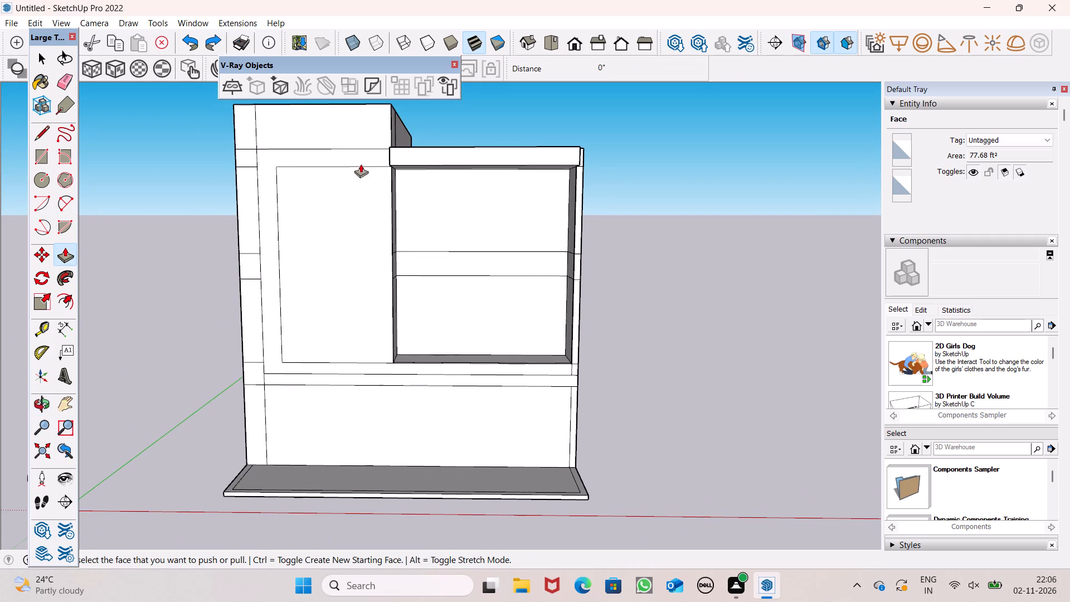
Draw a vertical line 2' 8 7/8" long from the front panel's lower outer corner down to the bottom edge of the lower slab band.
middle_click_drag(309, 390, 309, 330)
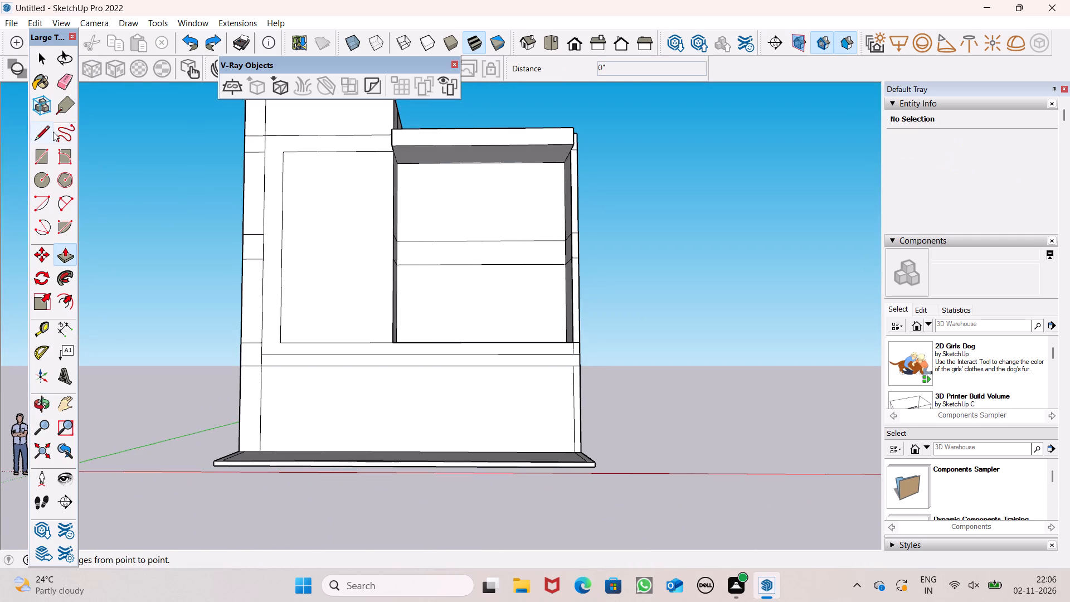
left_click(53, 132)
scroll(208, 307, "up", 5)
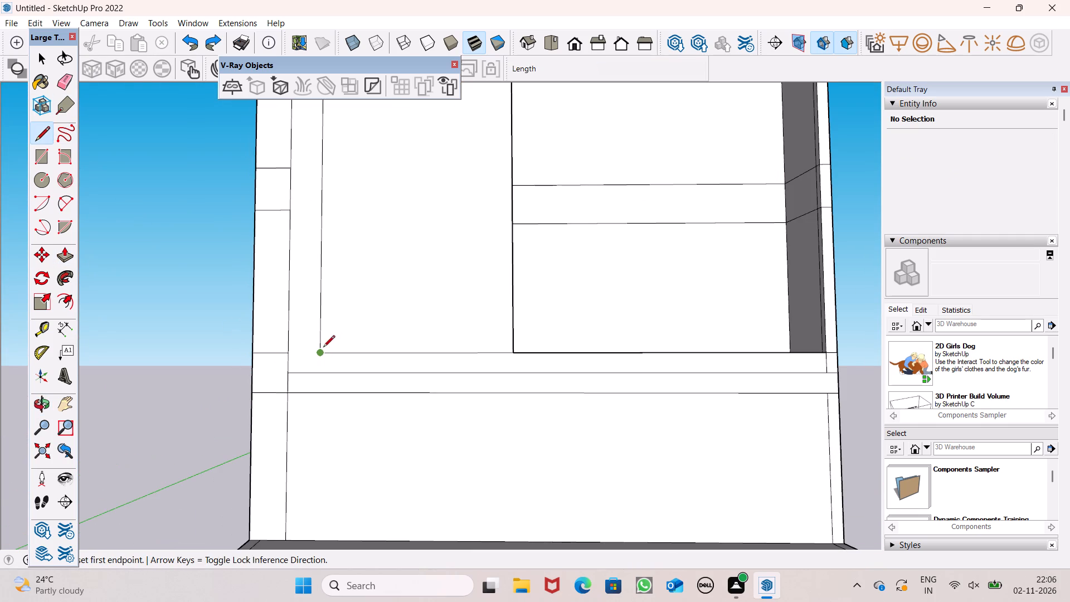
left_click(323, 348)
left_click(317, 396)
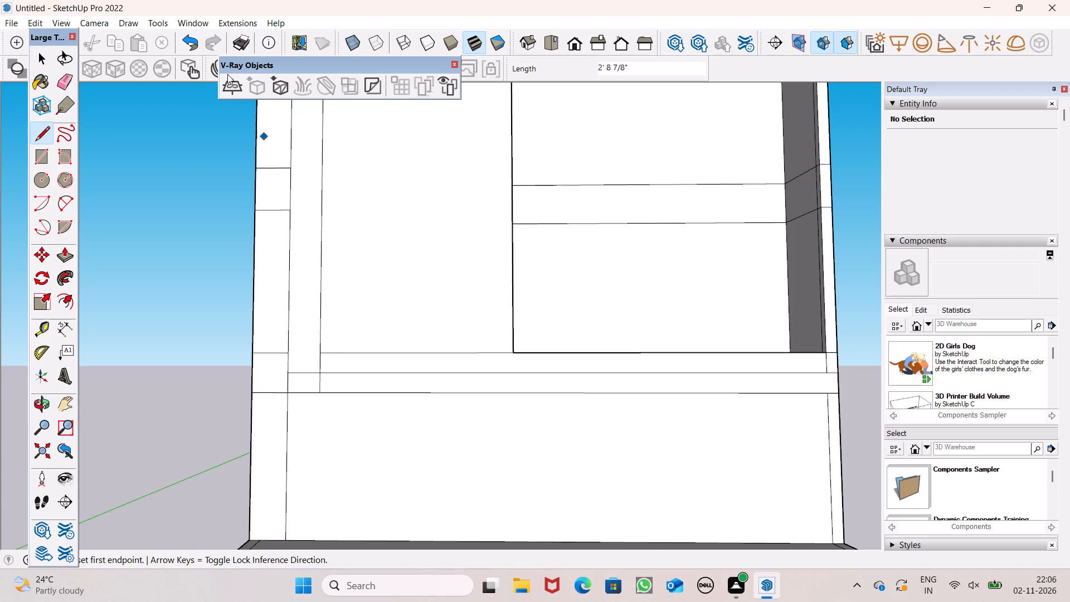
Erase the new line's lower half and the short middle-line piece beside it, leaving a clean frame corner in the lower slab band.
left_click(64, 76)
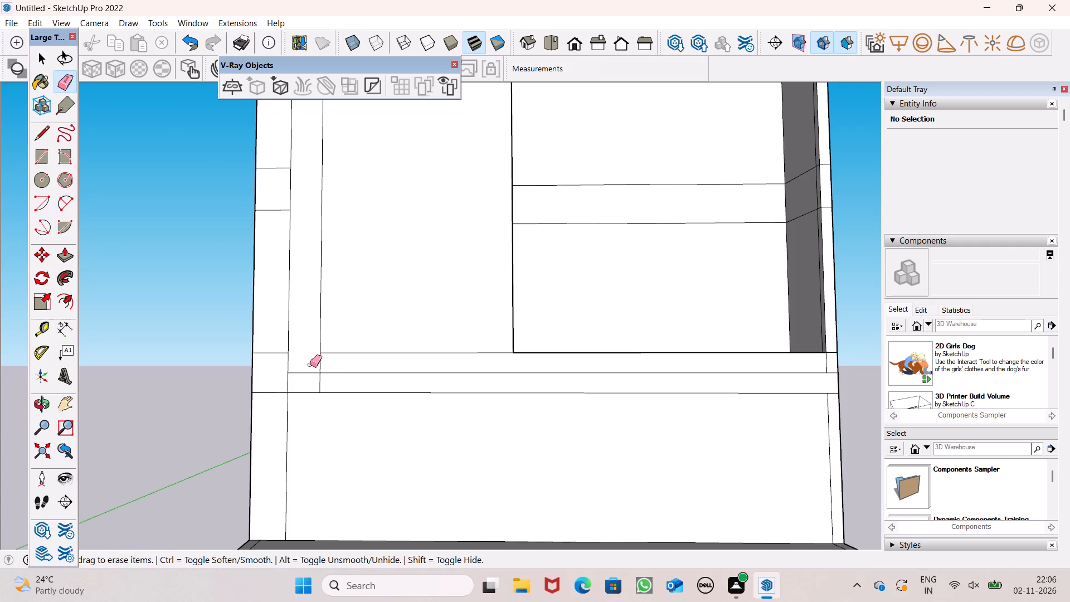
left_click_drag(311, 370, 324, 382)
scroll(303, 331, "down", 2)
key("space")
Push/Pull the frame strip around the front panel and along the lower slab band outward 2' 1 11/16", flush with the projecting top band.
scroll(306, 348, "down", 3)
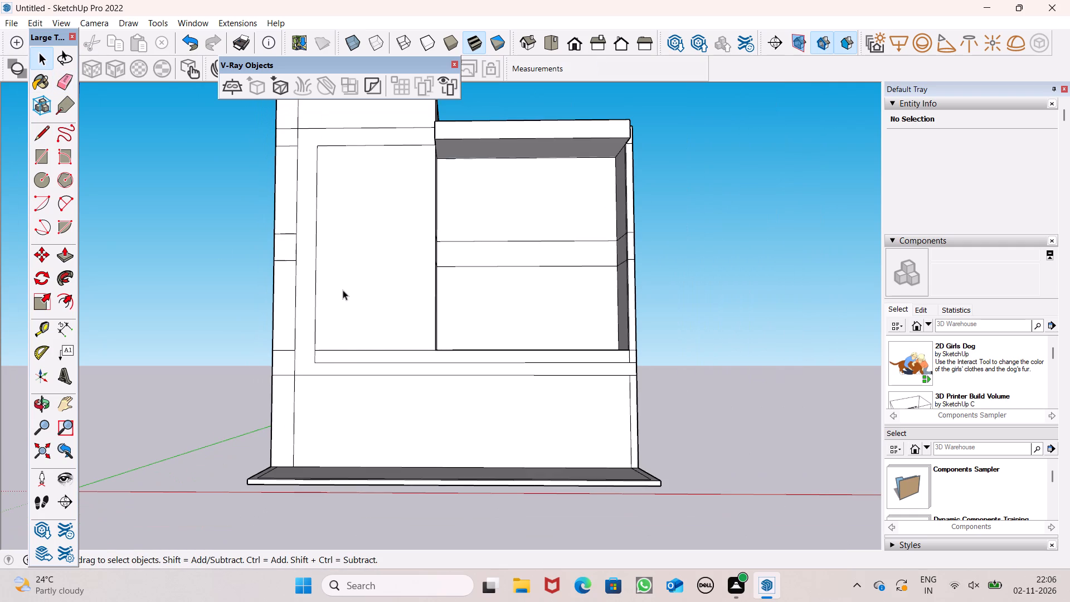
middle_click_drag(377, 328, 376, 392)
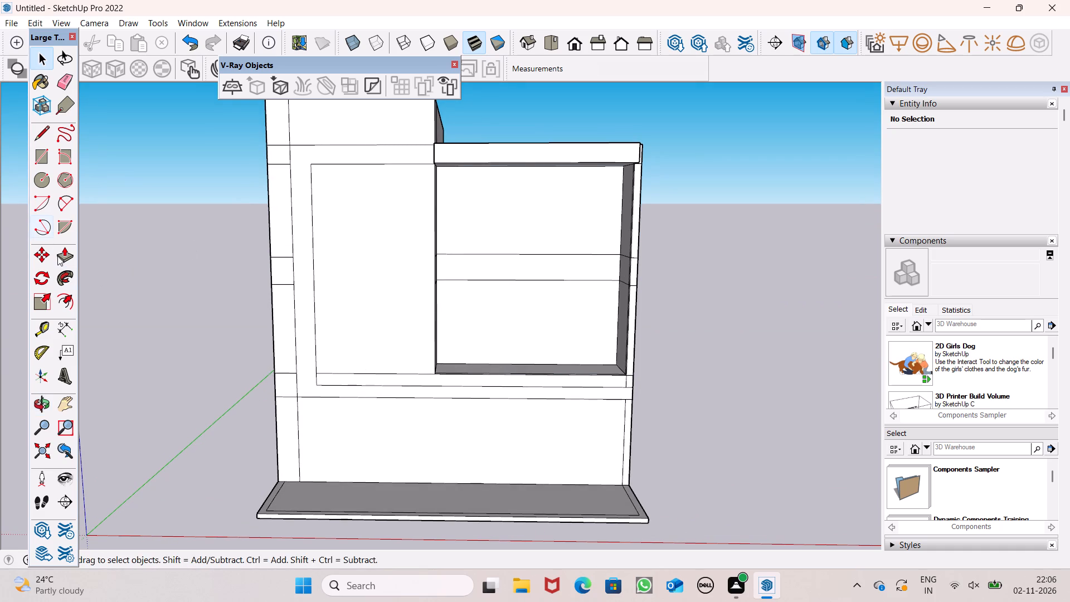
left_click(57, 256)
middle_click_drag(348, 248, 367, 345)
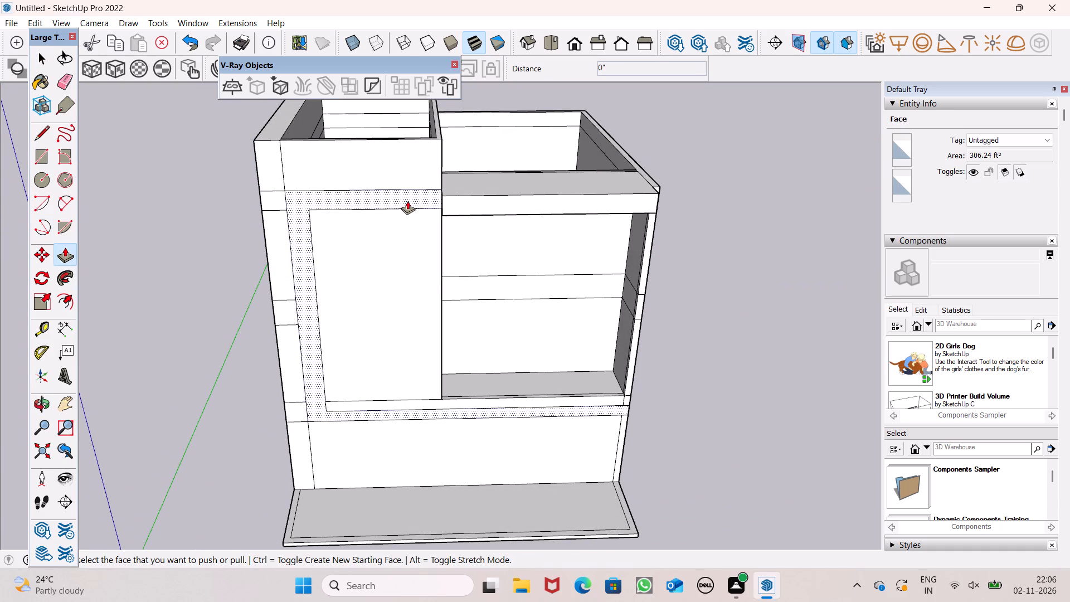
left_click_drag(420, 192, 443, 193)
scroll(421, 178, "down", 2)
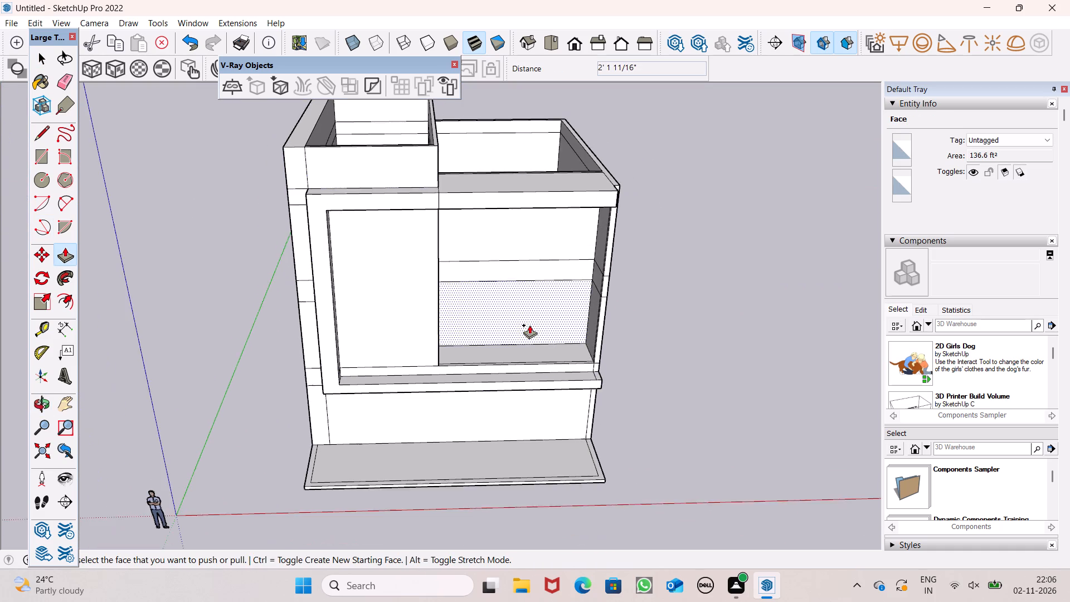
Erase the horizontal line crossing the taller block's front panel just above the frame's bottom edge.
middle_click_drag(529, 322, 477, 216)
middle_click_drag(607, 394, 622, 371)
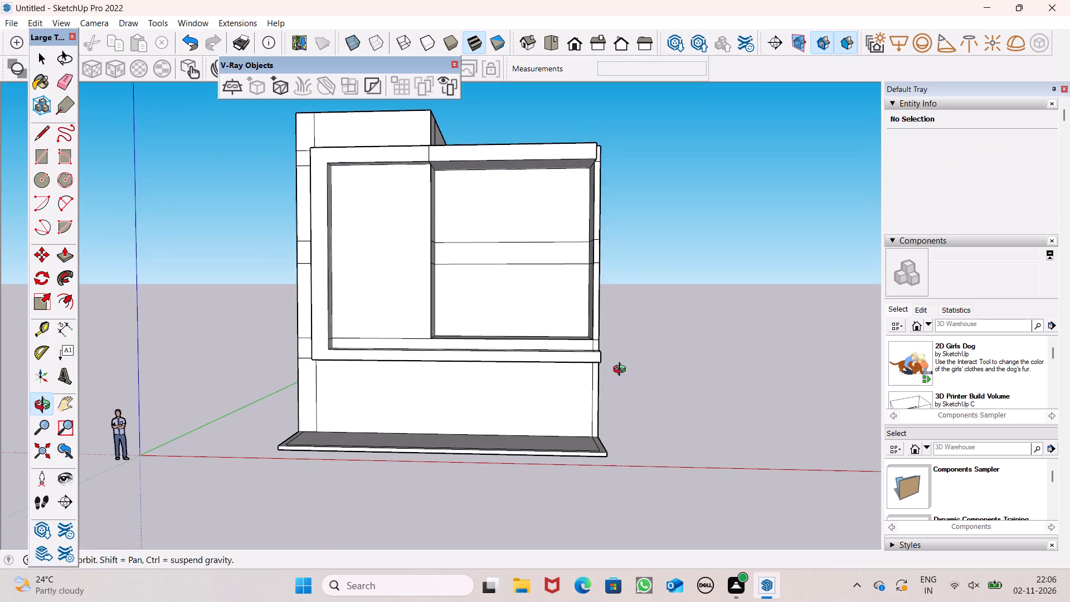
middle_click_drag(622, 371, 624, 371)
middle_click_drag(378, 321, 385, 328)
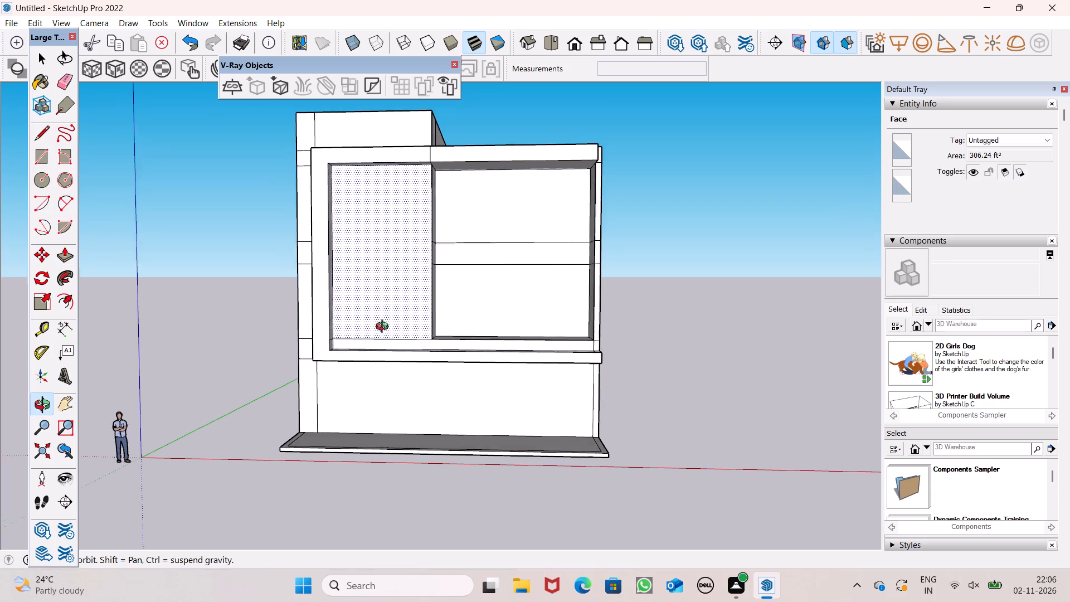
middle_click_drag(385, 328, 390, 324)
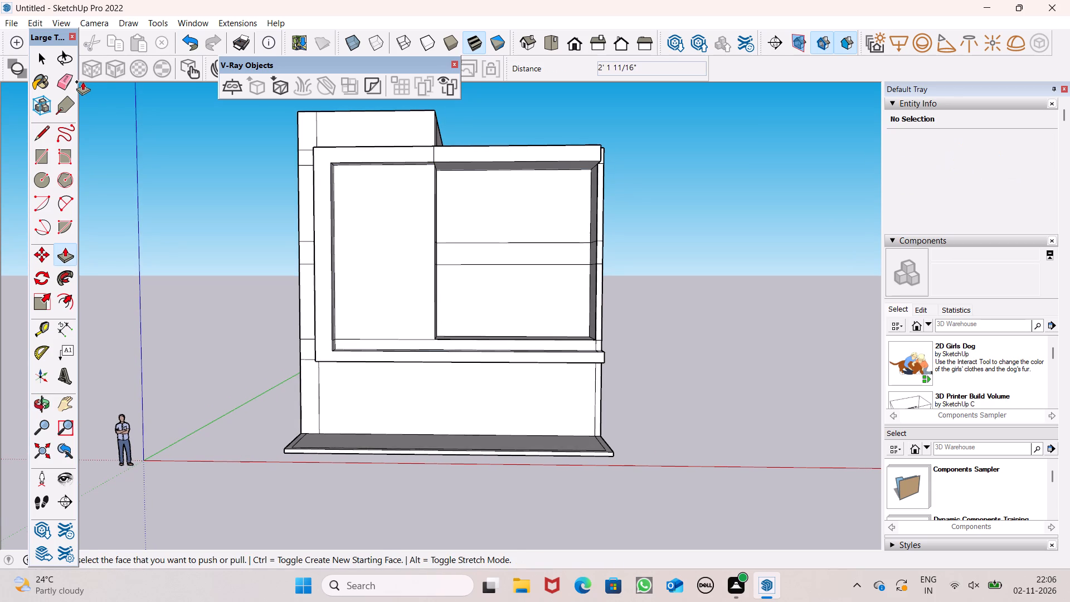
left_click(72, 80)
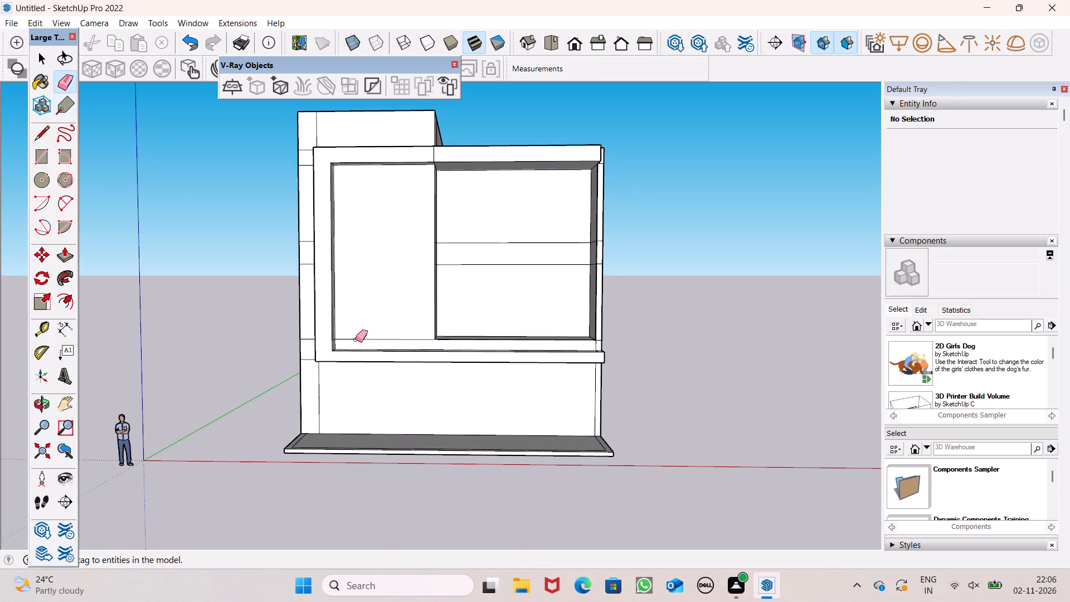
left_click(356, 339)
Draw a vertical line about 24' 4 7/16" long down the taller block's front panel, splitting it into two strips.
left_click(41, 126)
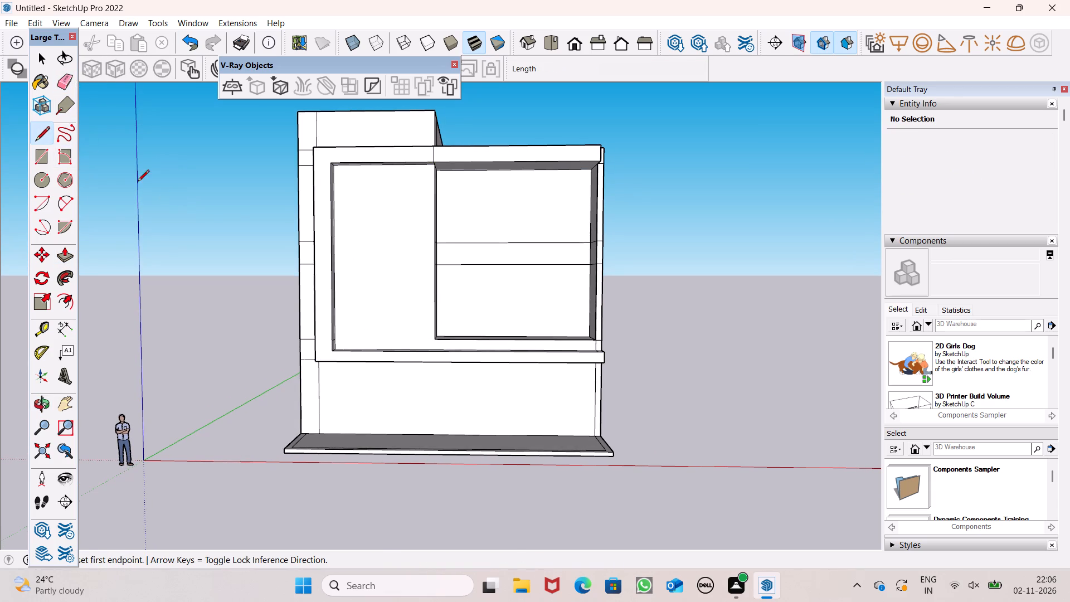
scroll(296, 227, "up", 3)
middle_click_drag(441, 183, 445, 143)
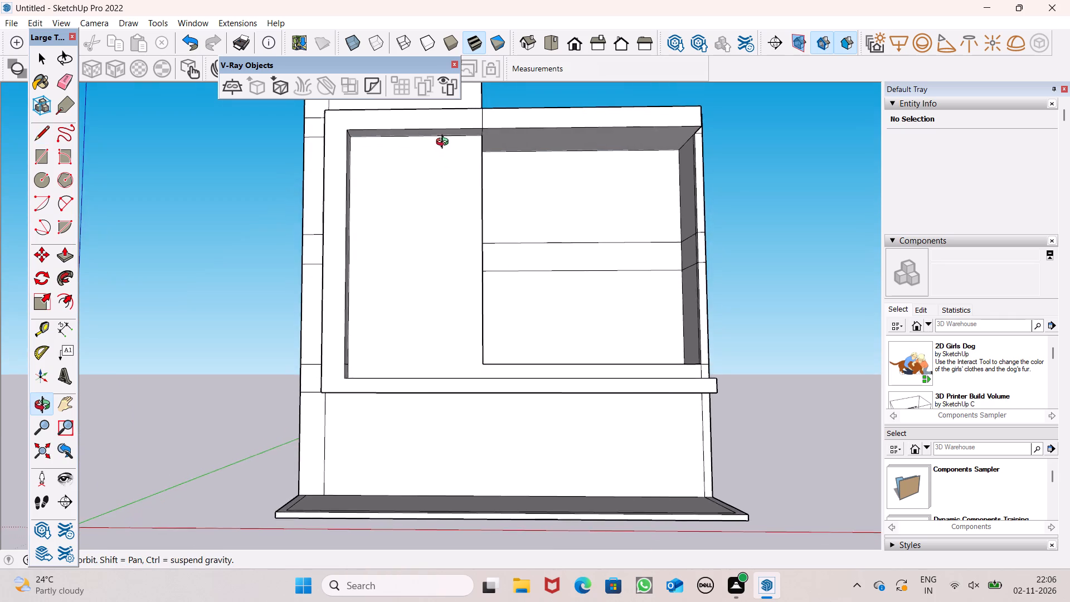
middle_click_drag(445, 143, 429, 142)
scroll(411, 120, "up", 2)
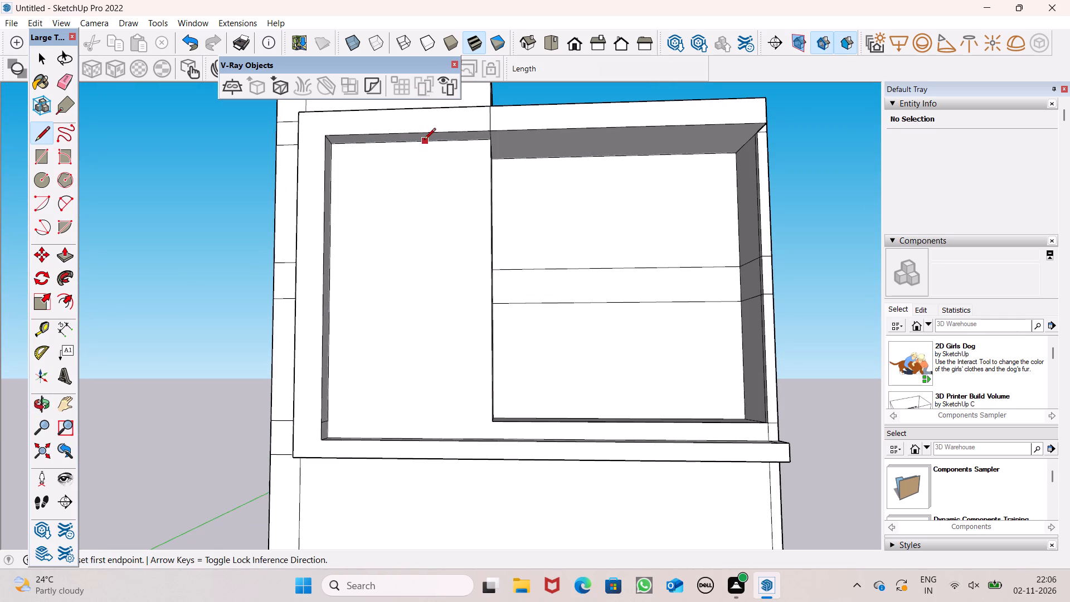
left_click(425, 141)
middle_click_drag(428, 405, 427, 466)
scroll(427, 466, "up", 1)
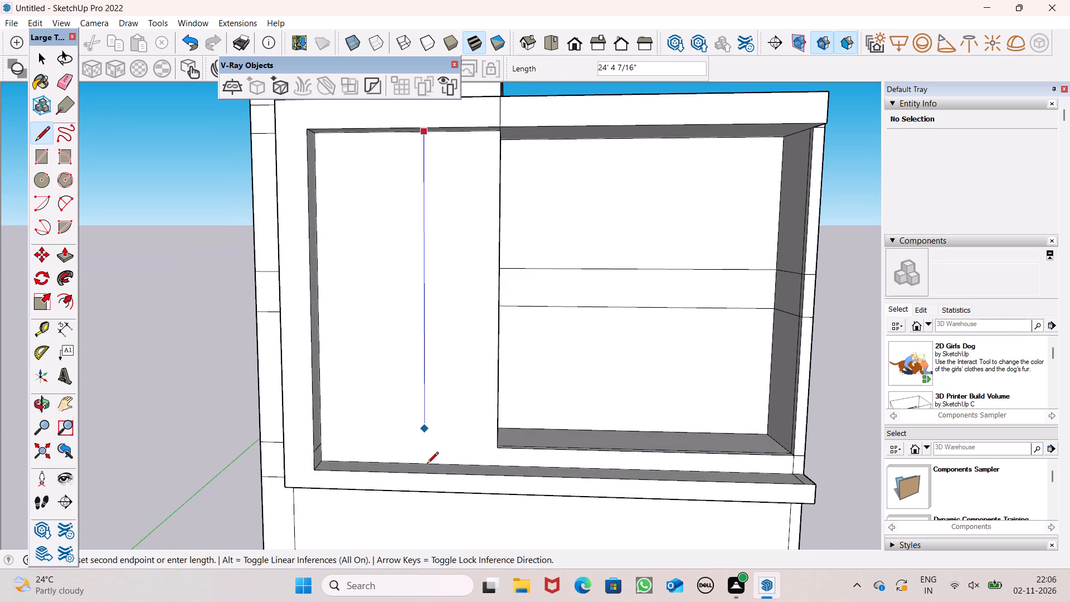
left_click(427, 464)
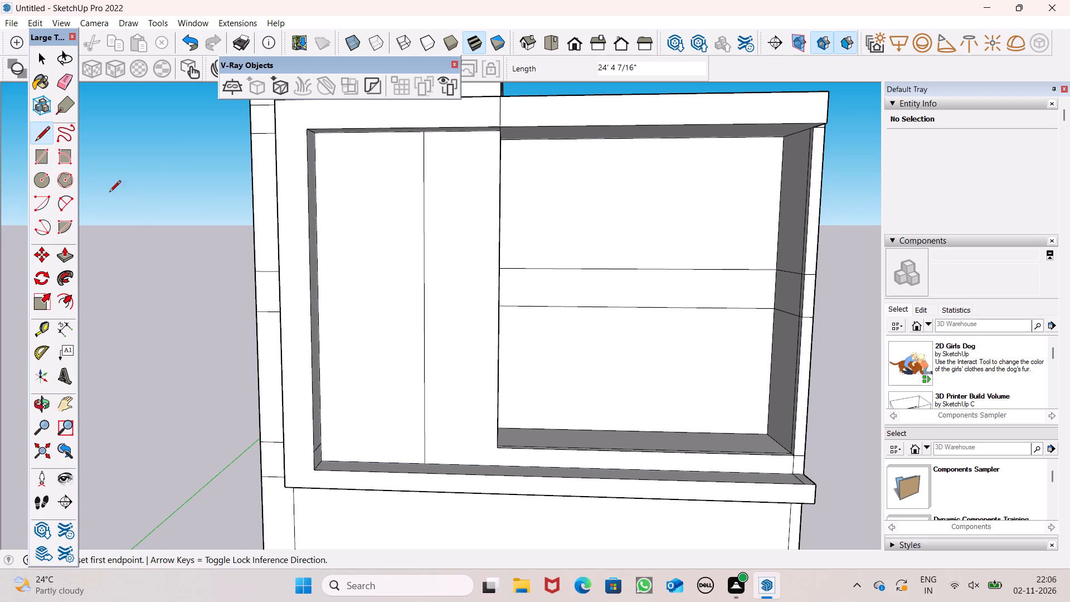
Push/Pull the outer, wider strip of the front panel outward about 3 15/16".
left_click(48, 150)
middle_click_drag(502, 266, 547, 243)
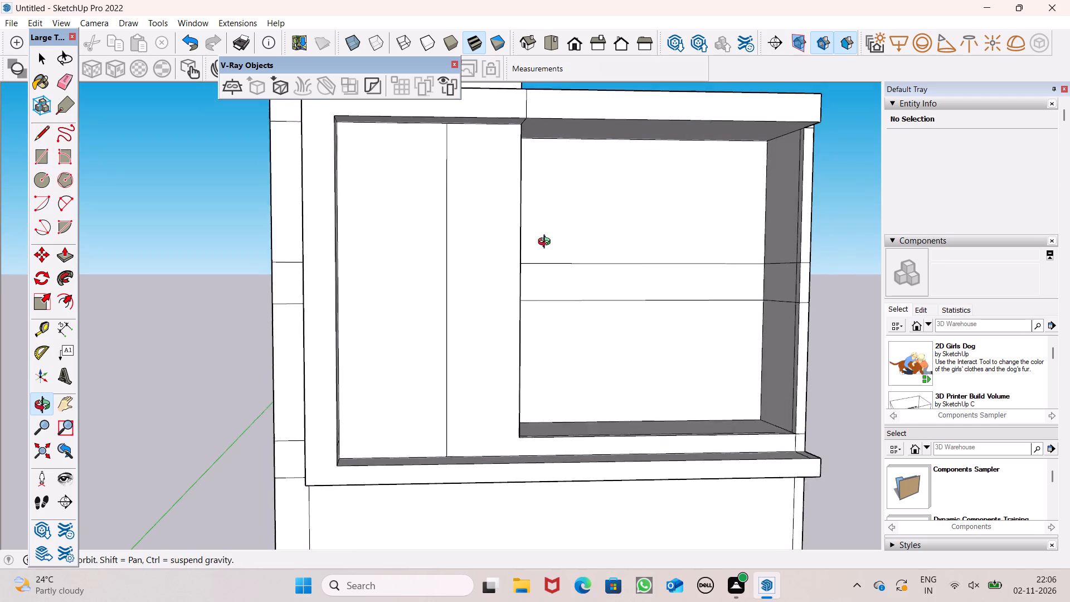
middle_click_drag(547, 243, 503, 247)
left_click(74, 266)
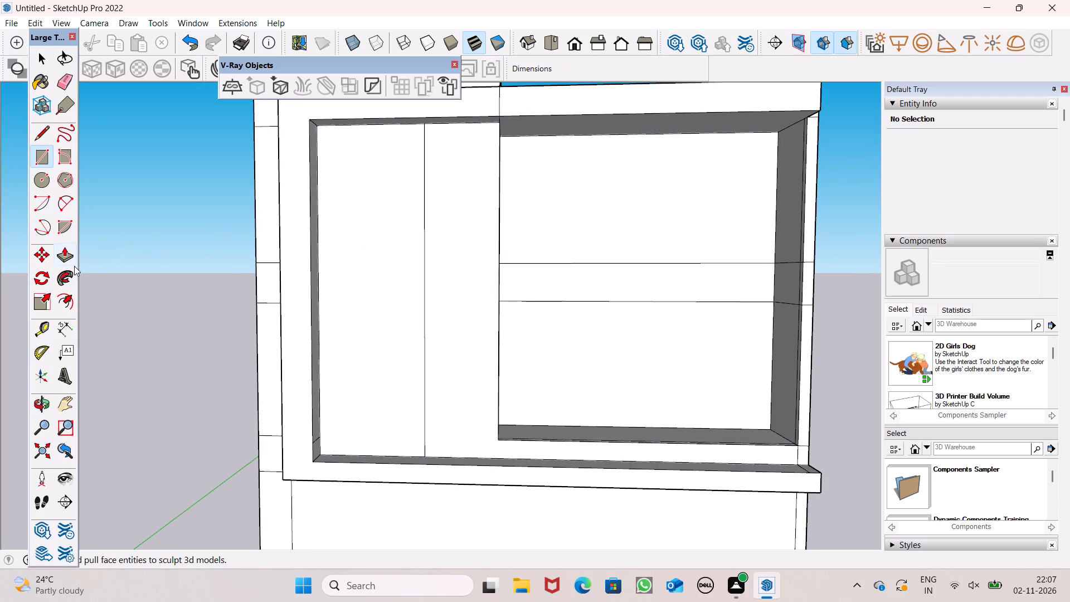
middle_click_drag(509, 334, 443, 426)
scroll(436, 426, "up", 1)
left_click(364, 426)
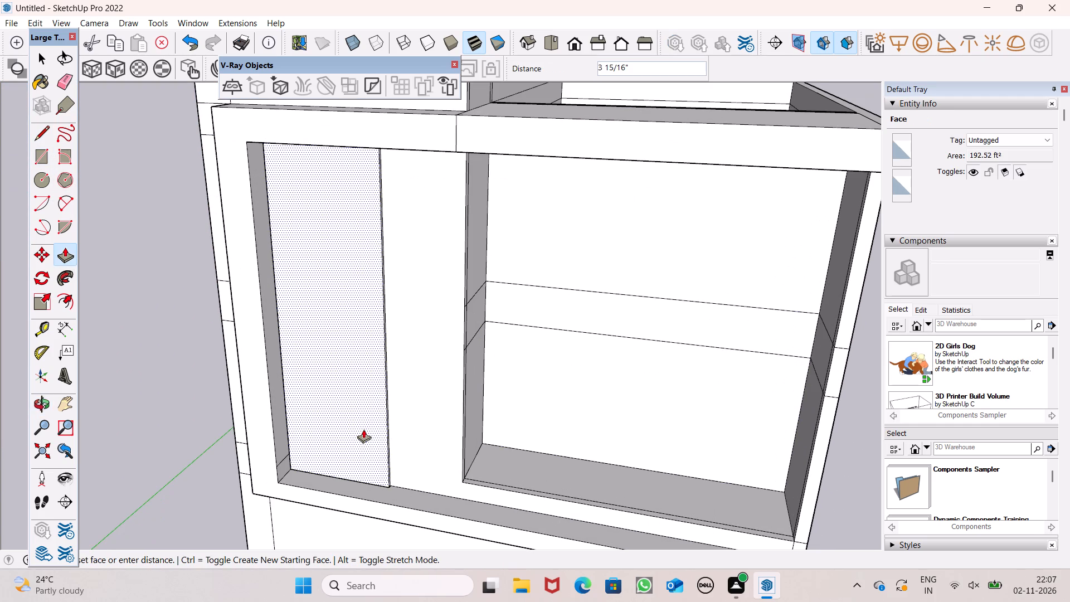
middle_click_drag(431, 462, 500, 440)
key("space")
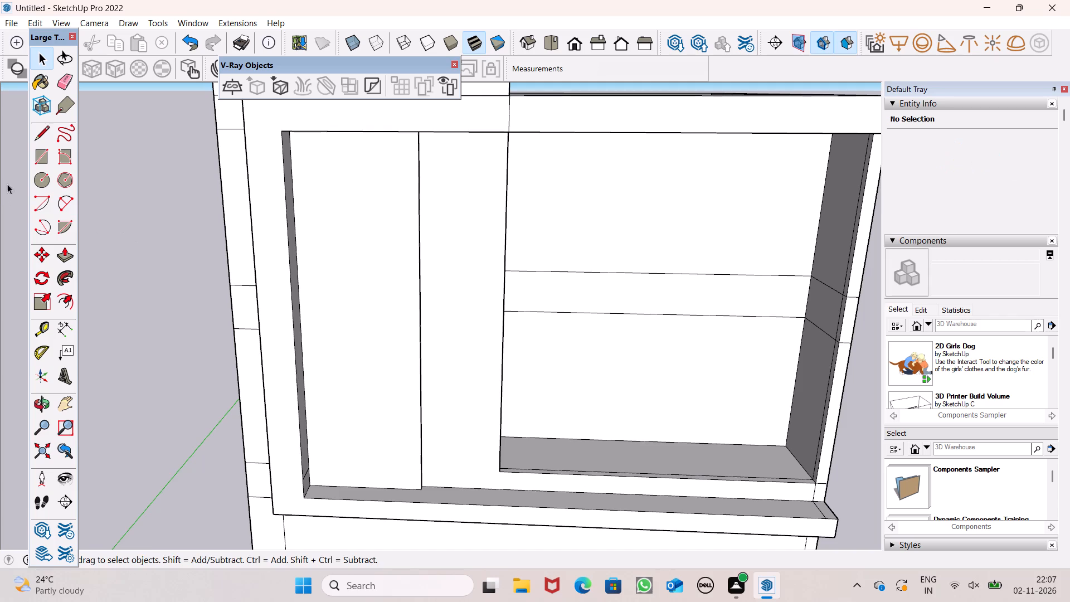
Draw a tall rectangle about 18' 2 5/8" by 4' 3 1/4" in the middle of the raised strip.
left_click(37, 158)
scroll(155, 195, "down", 2)
middle_click_drag(250, 278, 335, 245)
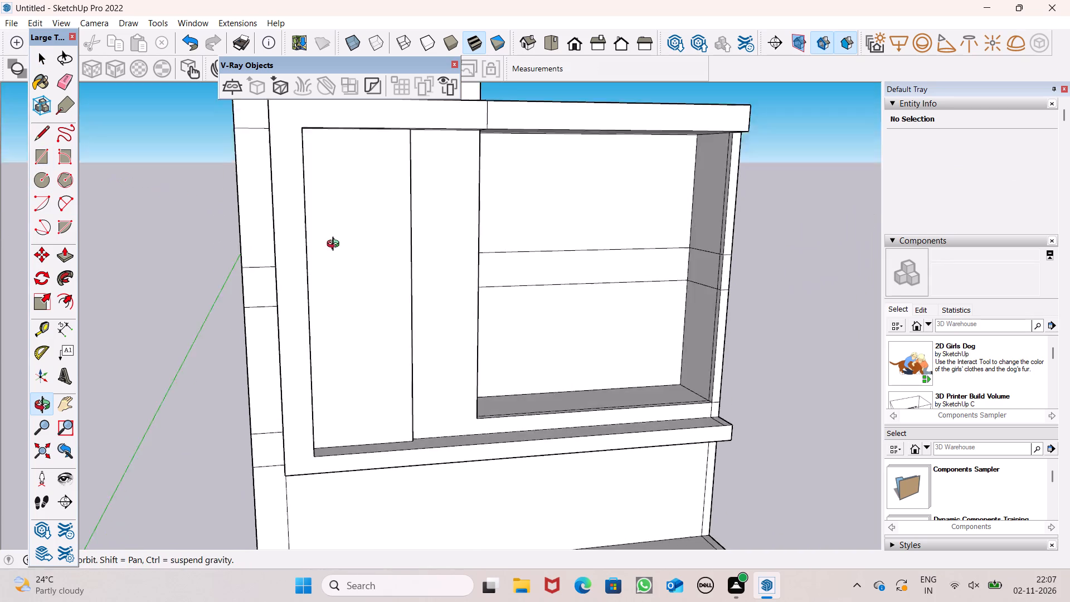
middle_click_drag(335, 245, 318, 188)
left_click(330, 148)
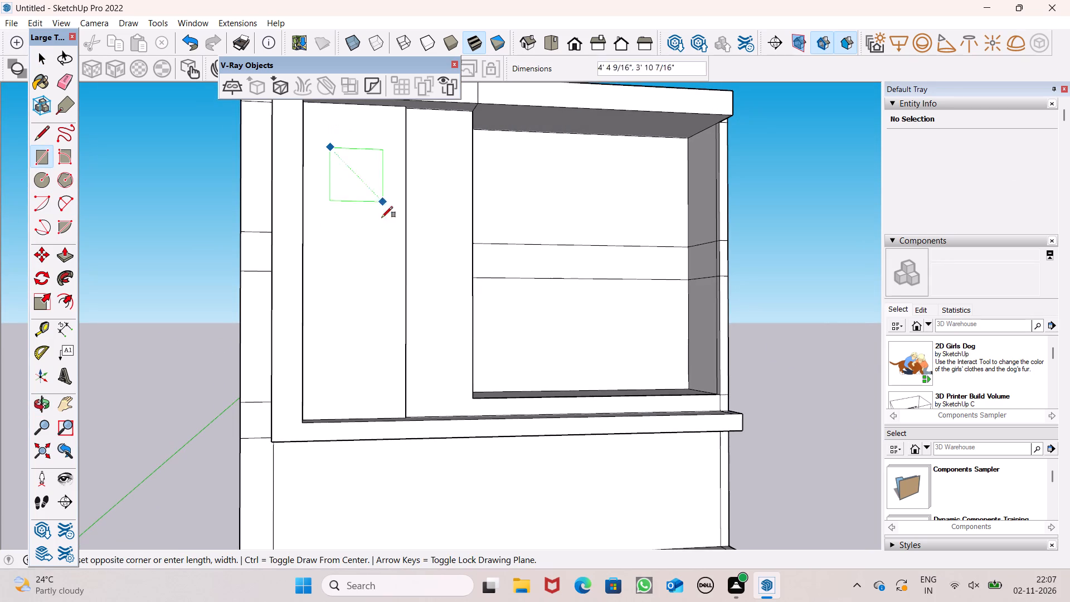
left_click(385, 383)
middle_click_drag(379, 370, 332, 424)
key("space")
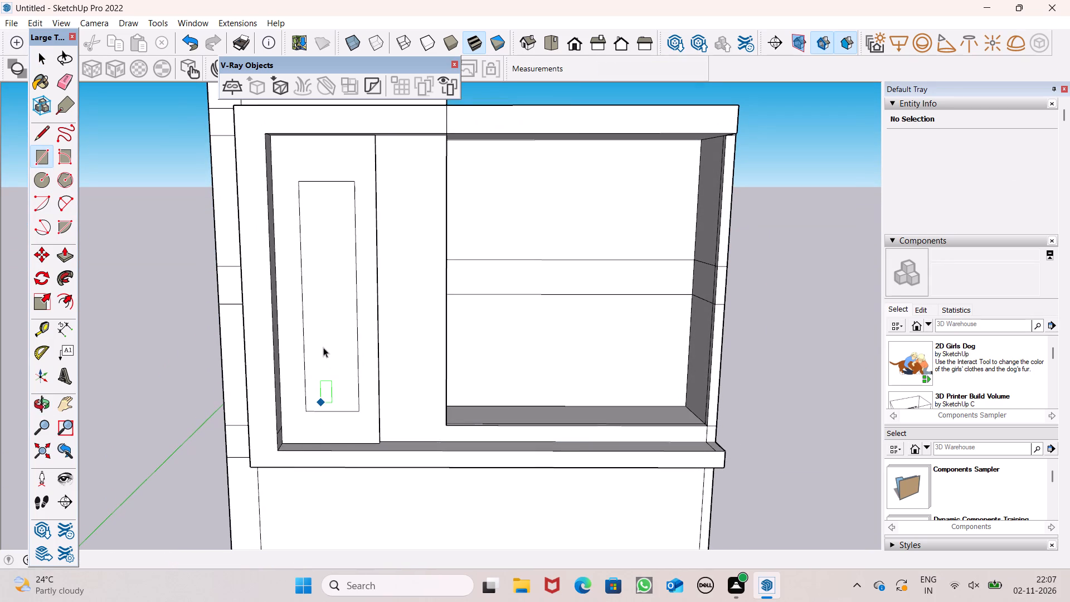
Offset the tall rectangle's outline slightly outward to make a narrow border around it.
scroll(356, 251, "up", 3)
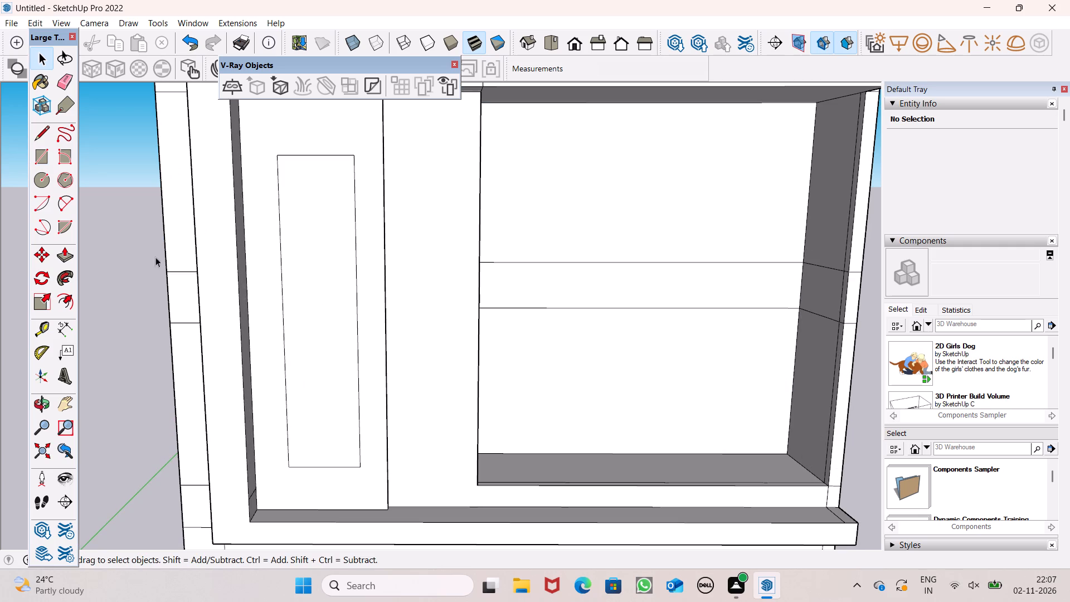
left_click(71, 301)
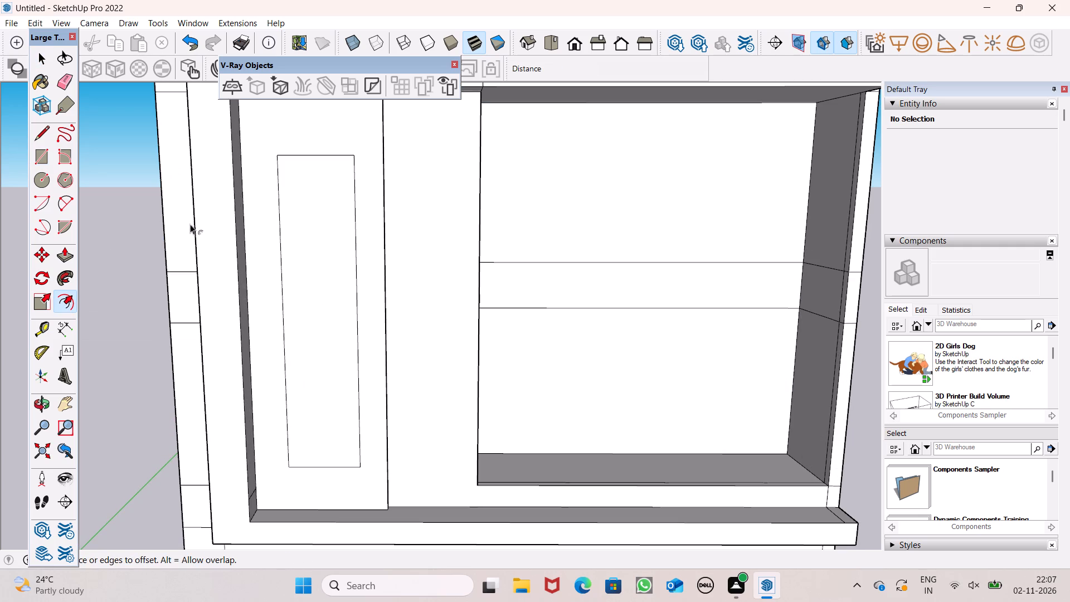
scroll(519, 224, "down", 3)
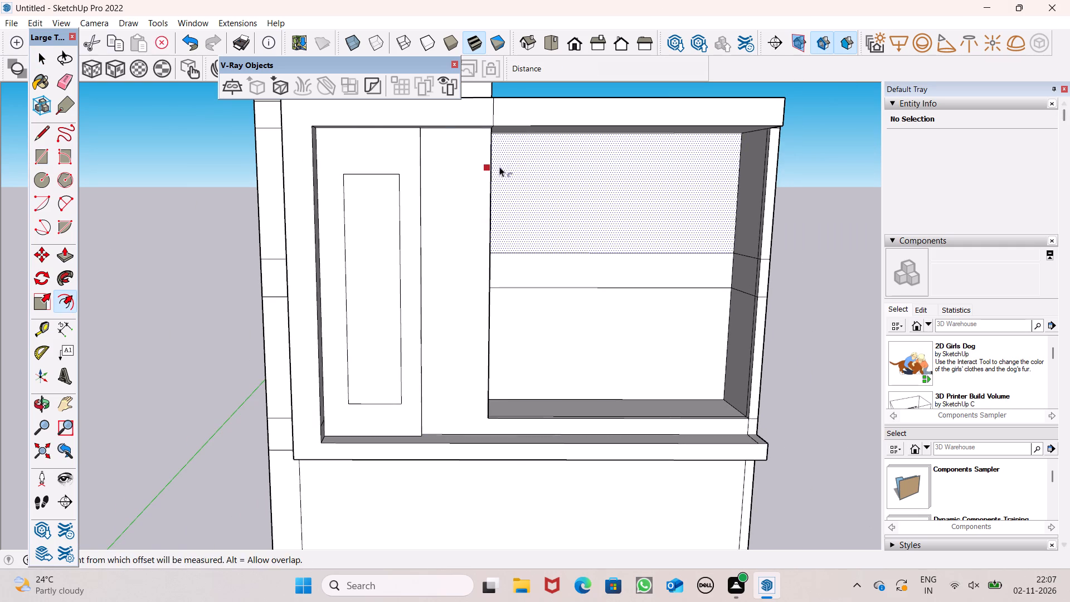
scroll(368, 159, "up", 7)
left_click_drag(359, 188, 364, 171)
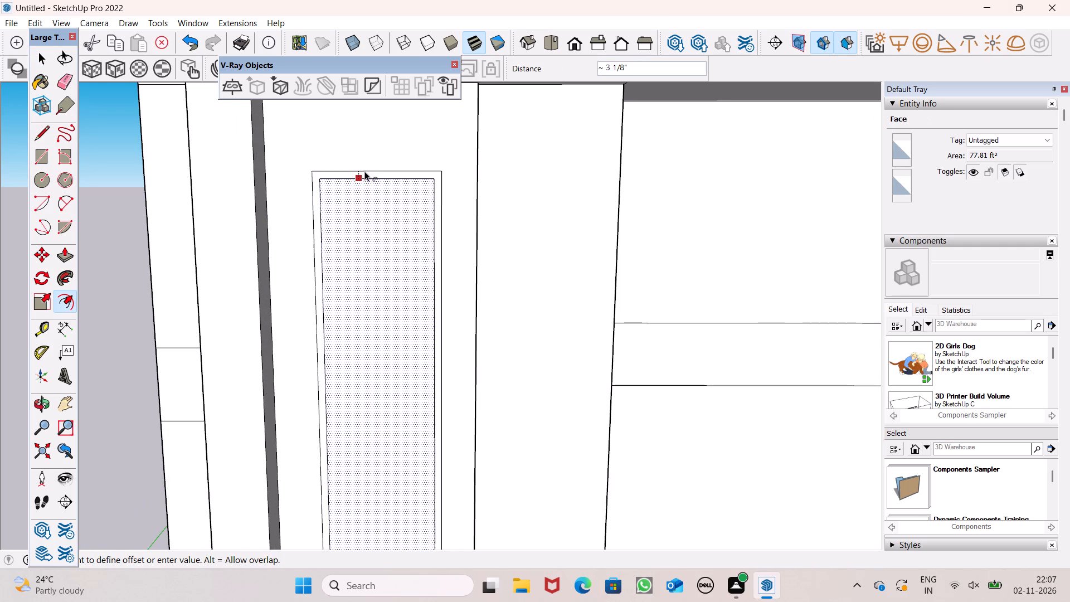
left_click_drag(364, 171, 364, 169)
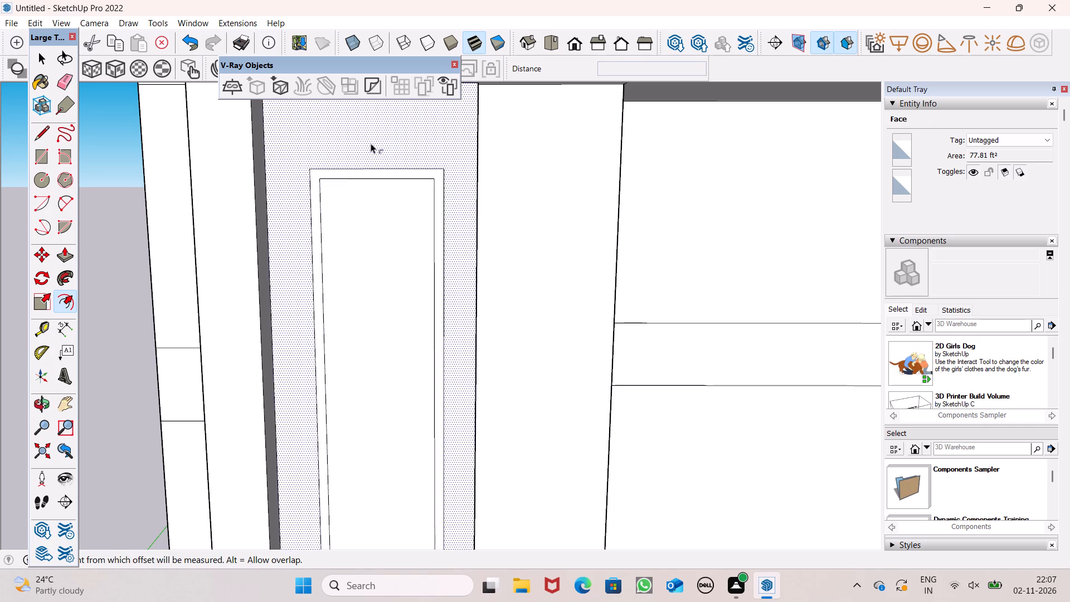
scroll(373, 138, "down", 6)
key("space")
scroll(370, 171, "down", 2)
left_click(227, 211)
scroll(228, 213, "down", 1)
middle_click_drag(237, 220, 247, 227)
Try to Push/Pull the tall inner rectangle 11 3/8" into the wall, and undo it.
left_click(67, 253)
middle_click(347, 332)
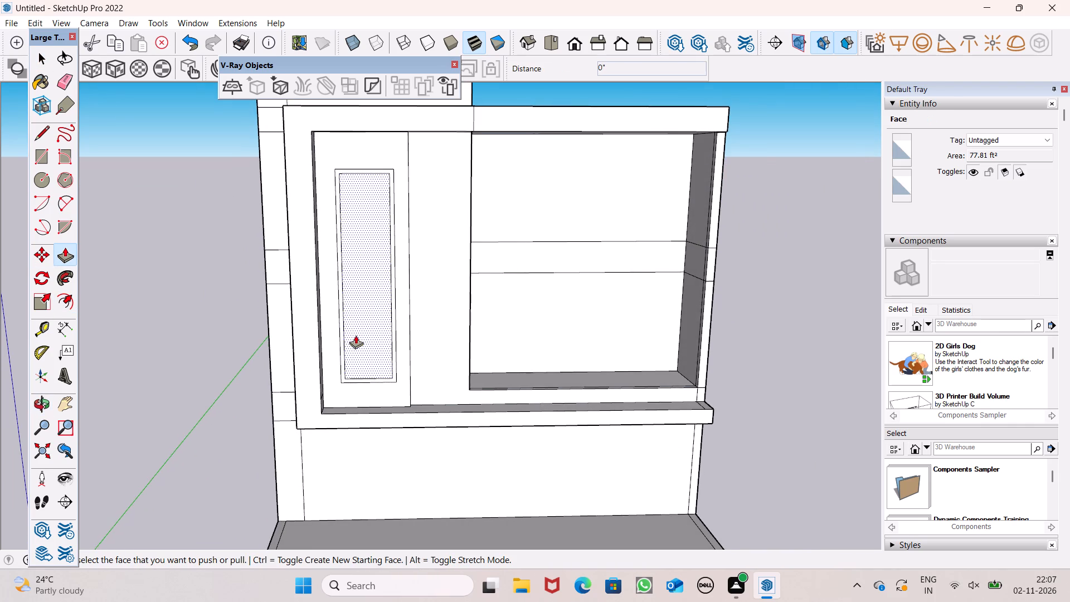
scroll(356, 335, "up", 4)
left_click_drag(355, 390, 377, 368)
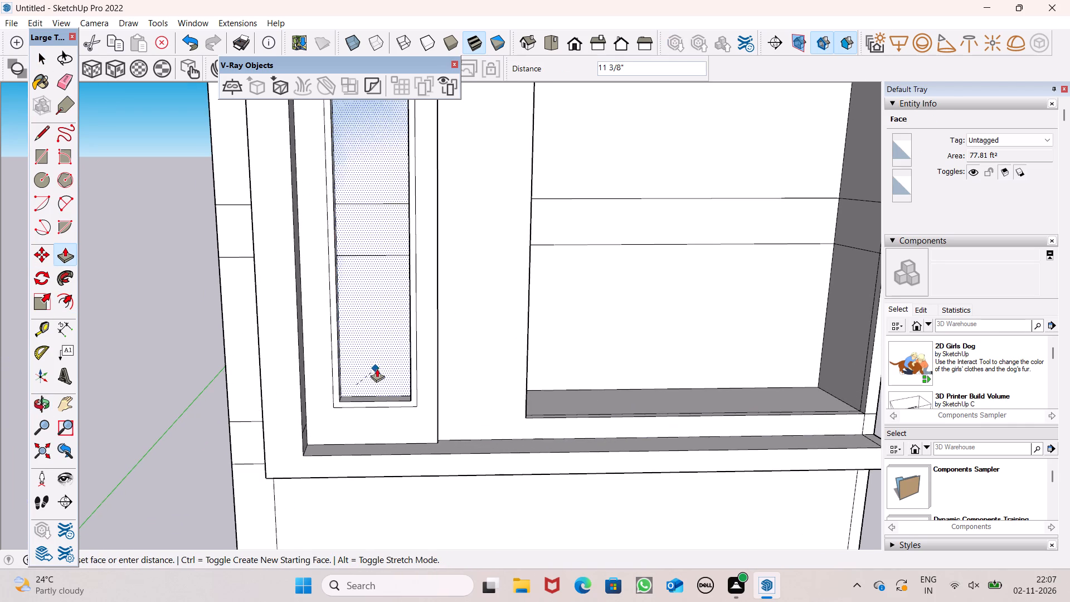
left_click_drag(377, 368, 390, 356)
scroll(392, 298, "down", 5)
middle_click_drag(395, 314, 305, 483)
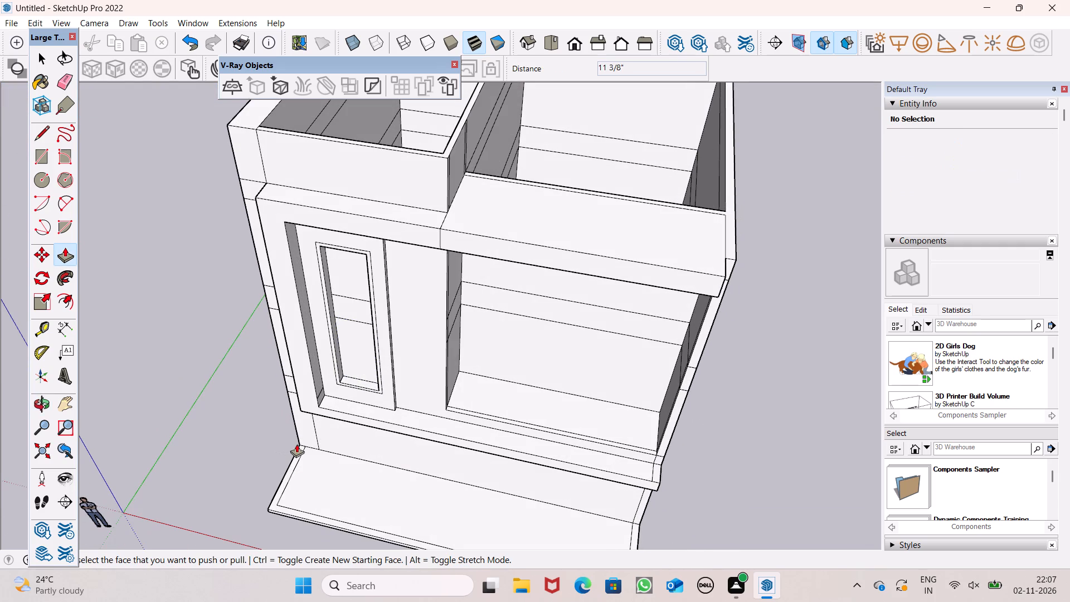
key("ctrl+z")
Erase the two horizontal lines on the inside face of the taller block's front wall.
middle_click_drag(333, 467, 537, 601)
scroll(334, 244, "up", 1)
scroll(334, 244, "down", 3)
middle_click_drag(232, 240, 232, 244)
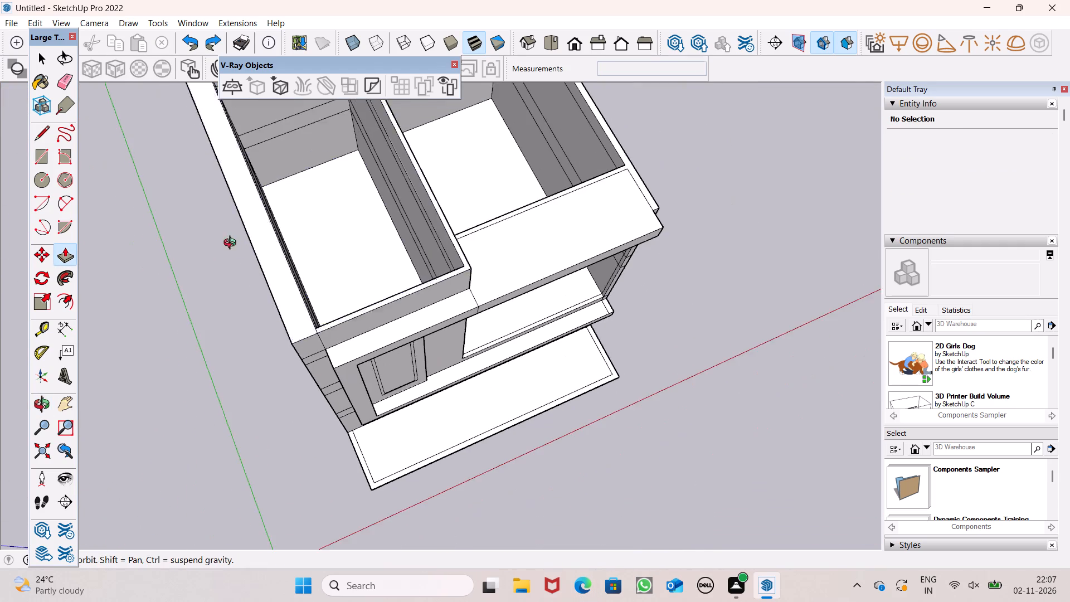
middle_click_drag(232, 244, 532, 360)
middle_click_drag(357, 333, 416, 409)
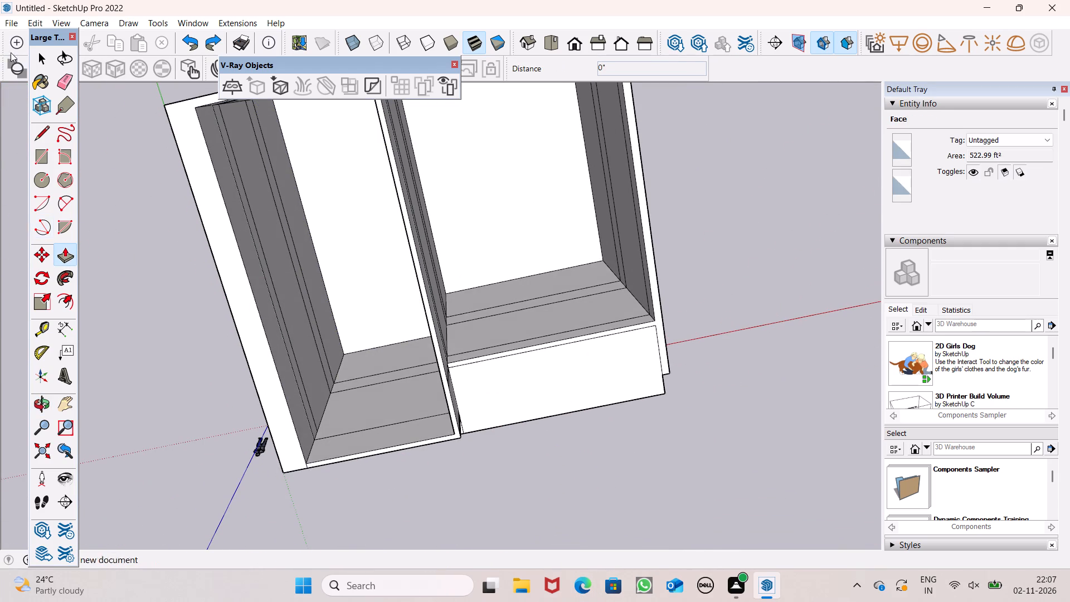
left_click(69, 83)
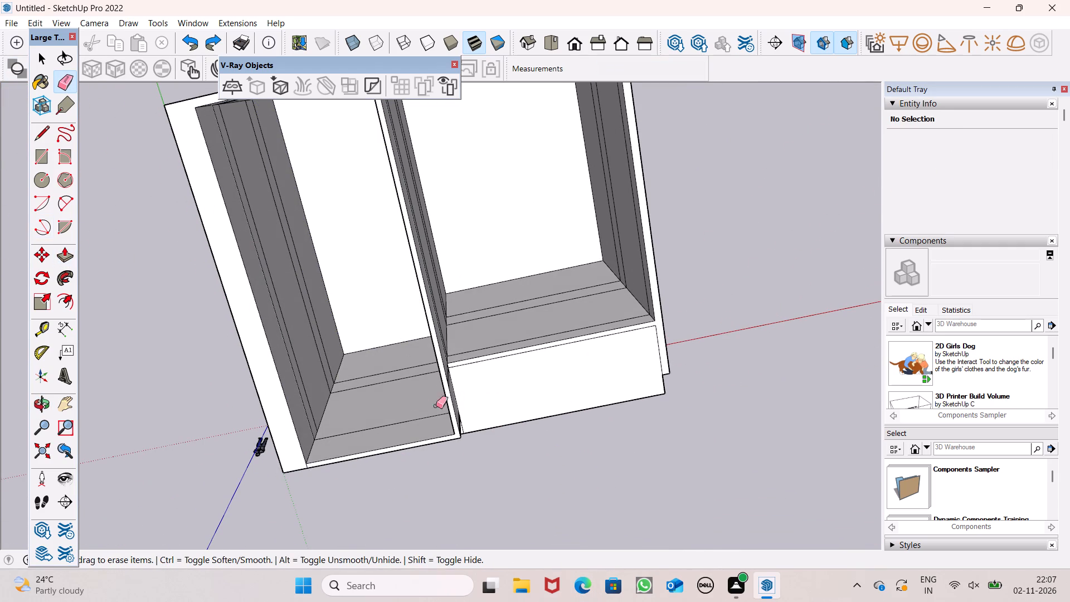
left_click_drag(376, 434, 385, 362)
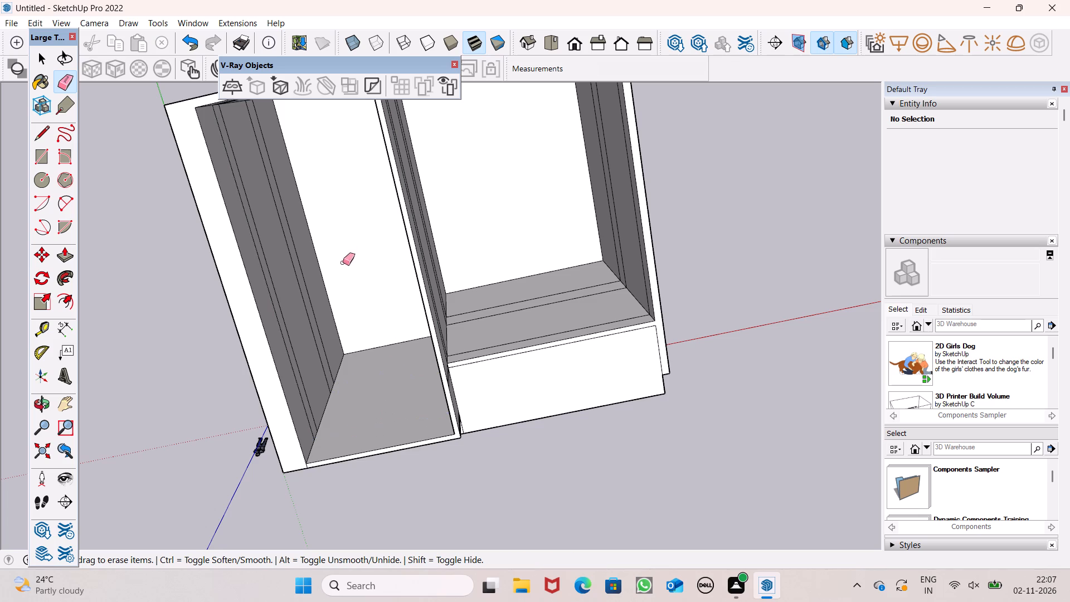
Push/Pull the tall inner rectangle 11 3/8" inward through the wall to cut a window opening.
scroll(341, 256, "down", 3)
middle_click_drag(378, 414, 315, 38)
scroll(315, 347, "up", 1)
middle_click_drag(313, 310, 296, 241)
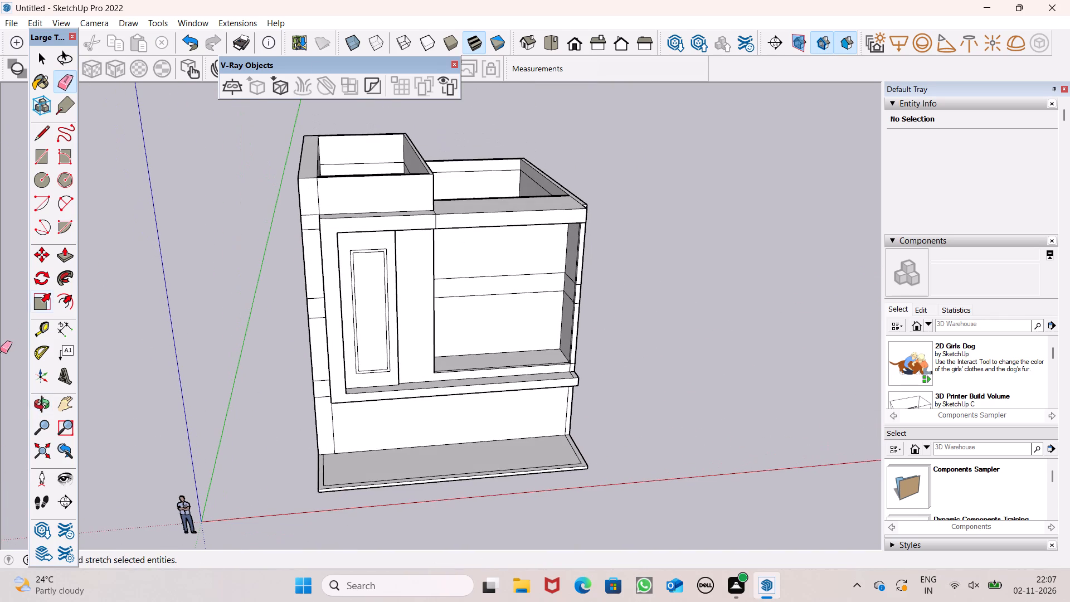
left_click(67, 262)
scroll(401, 362, "up", 4)
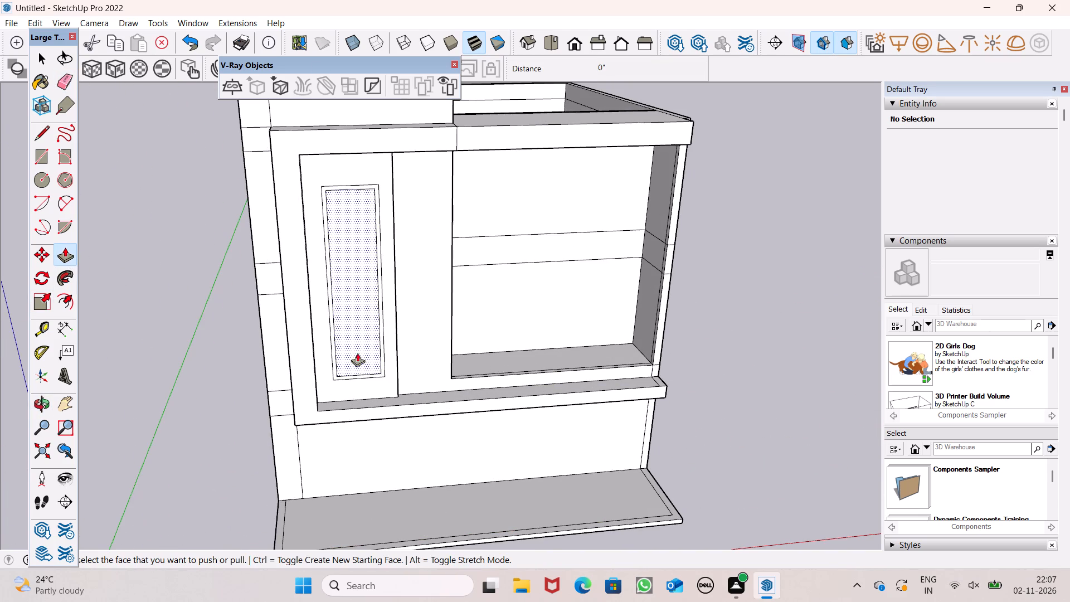
left_click_drag(354, 365, 363, 329)
scroll(342, 322, "down", 3)
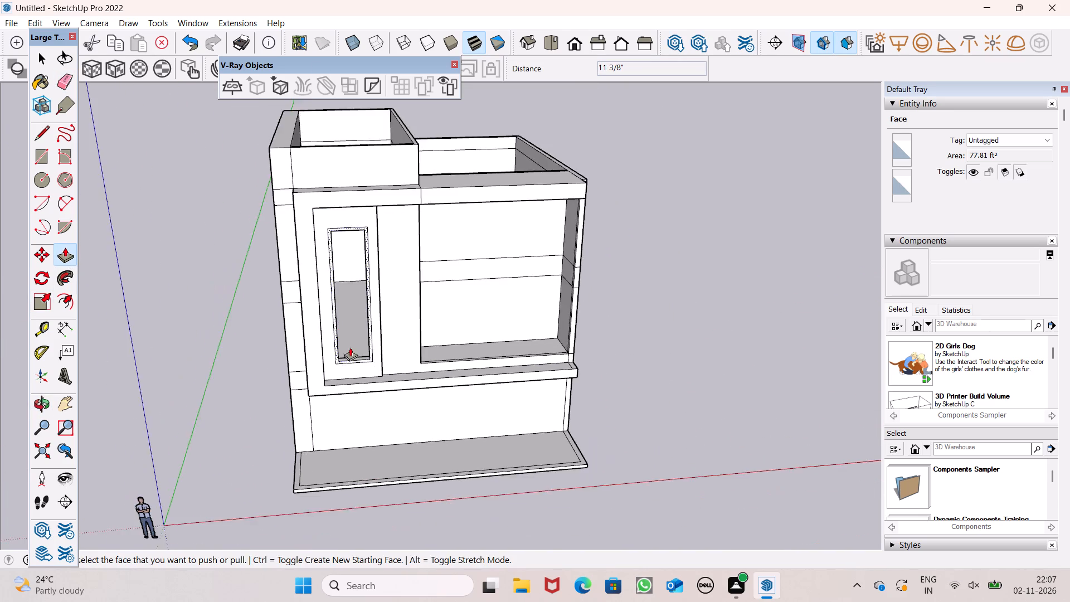
Push/Pull the narrow border around the window opening slightly outward to form a raised window frame.
middle_click_drag(351, 342, 385, 382)
scroll(342, 365, "up", 6)
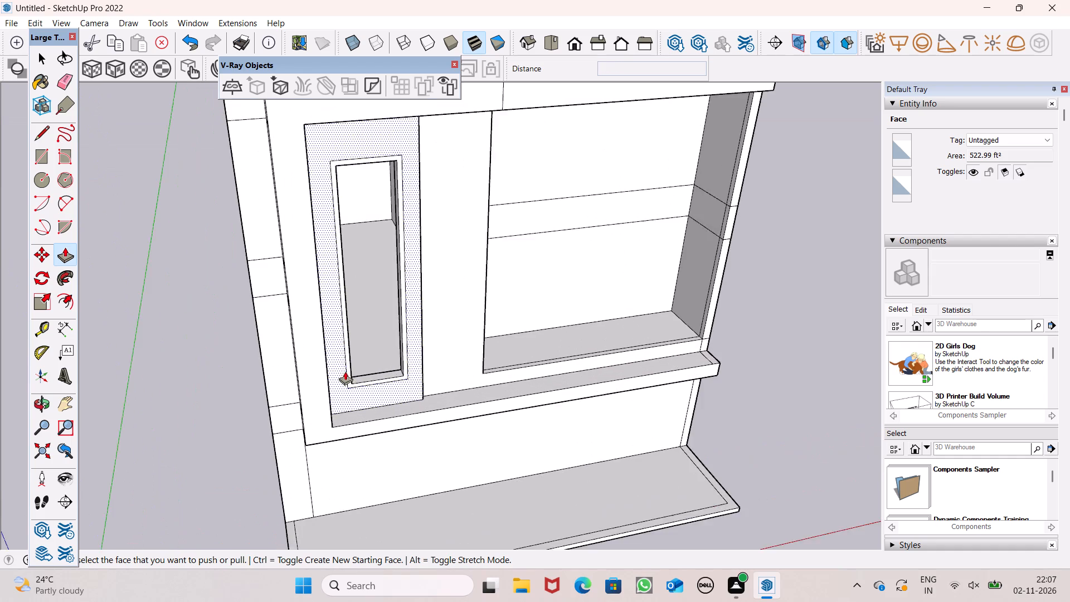
scroll(352, 371, "up", 5)
middle_click_drag(353, 383, 363, 423)
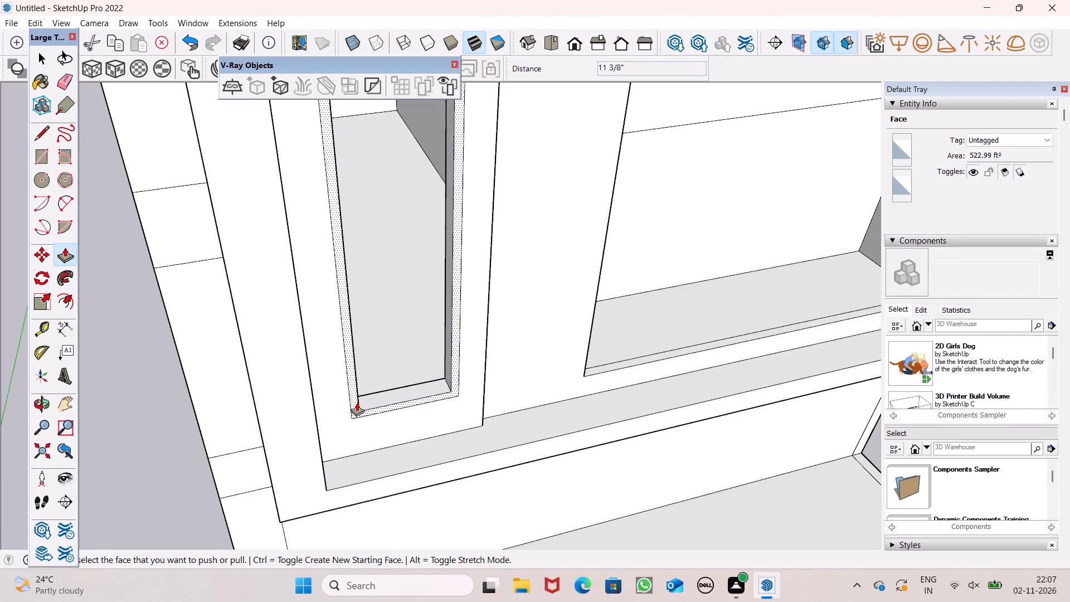
left_click_drag(351, 406, 354, 409)
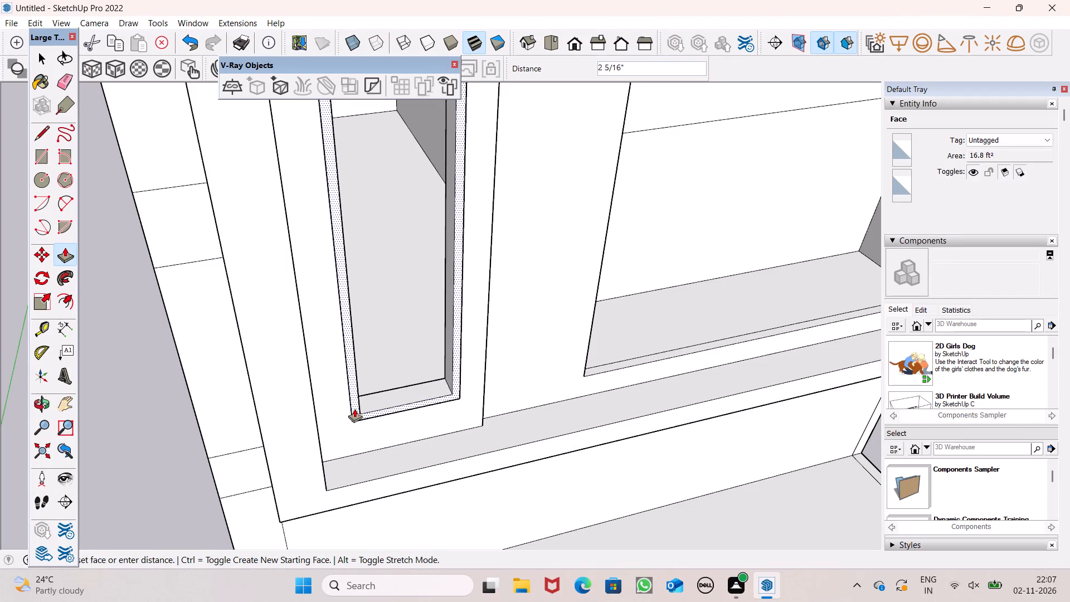
left_click_drag(354, 409, 356, 412)
scroll(343, 398, "down", 1)
middle_click_drag(387, 399, 368, 384)
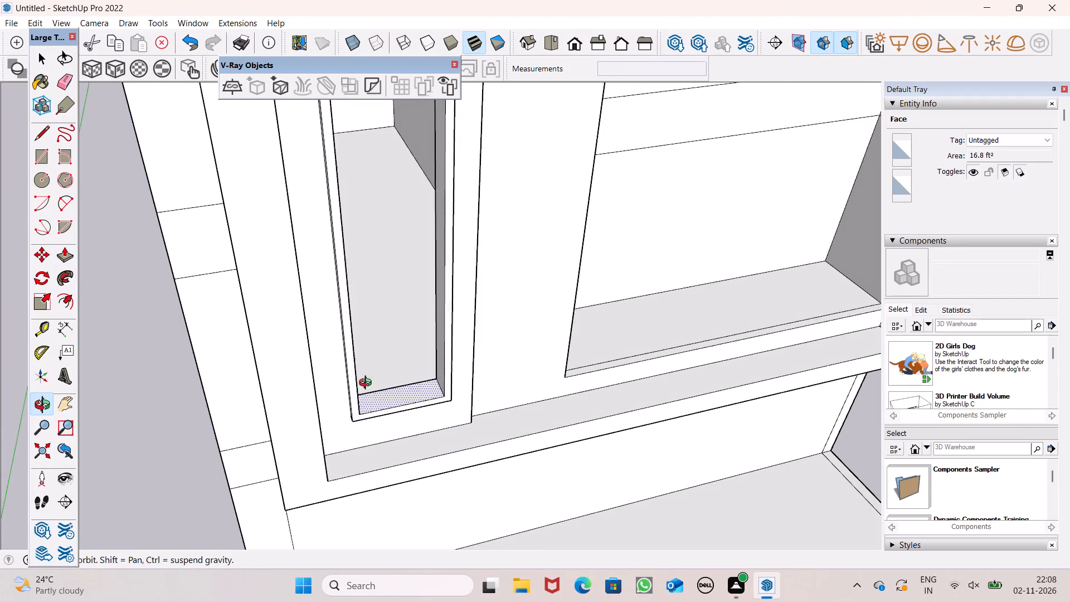
Push/Pull the narrow horizontal strip on the recessed wall 5' 5 5/8" outward, flush with the front wall face.
middle_click_drag(368, 384, 204, 300)
scroll(320, 286, "down", 3)
middle_click_drag(318, 337, 388, 327)
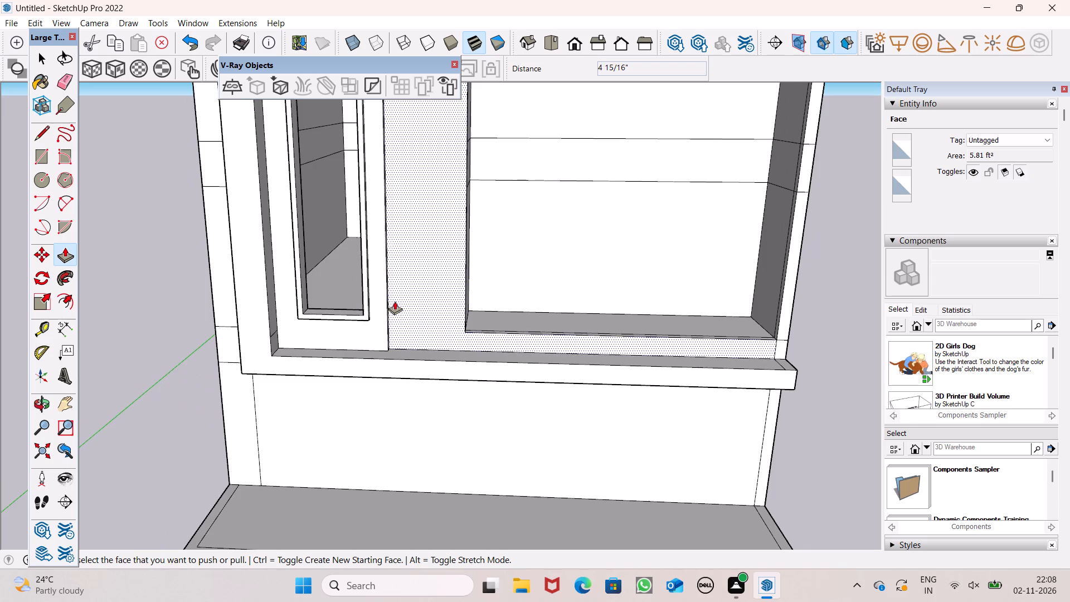
scroll(365, 273, "down", 4)
scroll(327, 342, "down", 3)
scroll(284, 314, "down", 2)
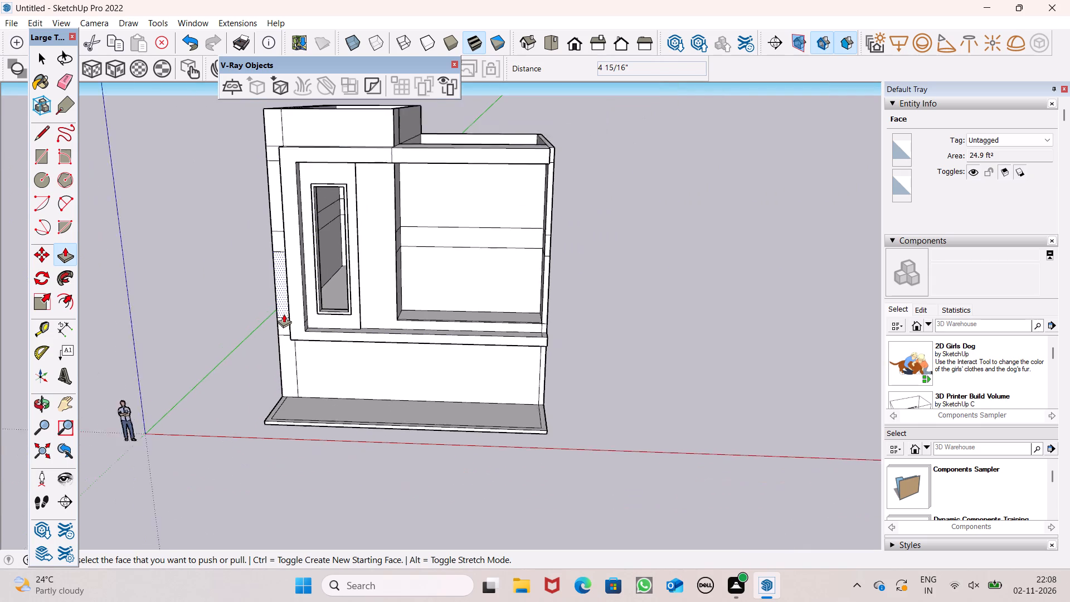
scroll(284, 314, "down", 2)
middle_click_drag(325, 324, 271, 319)
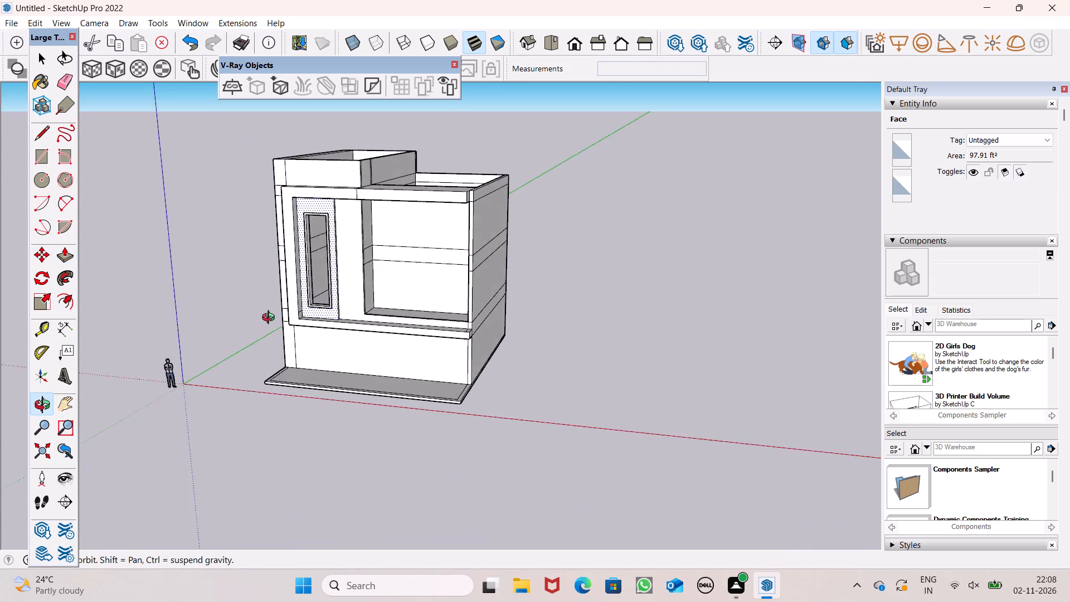
middle_click_drag(271, 319, 305, 287)
middle_click_drag(513, 304, 451, 318)
scroll(392, 240, "up", 2)
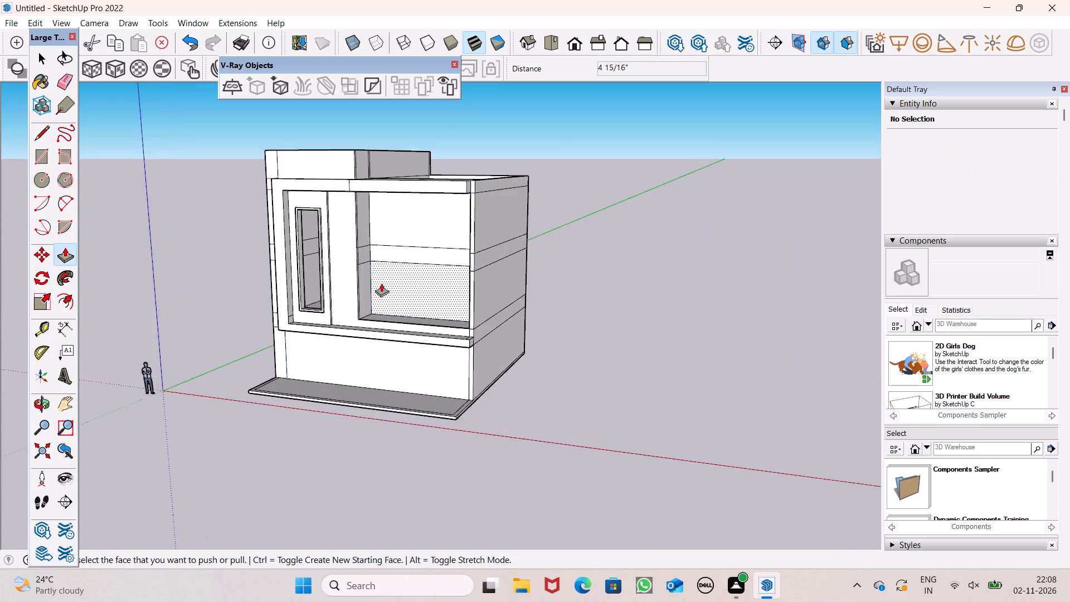
scroll(381, 283, "up", 4)
middle_click_drag(400, 242, 400, 302)
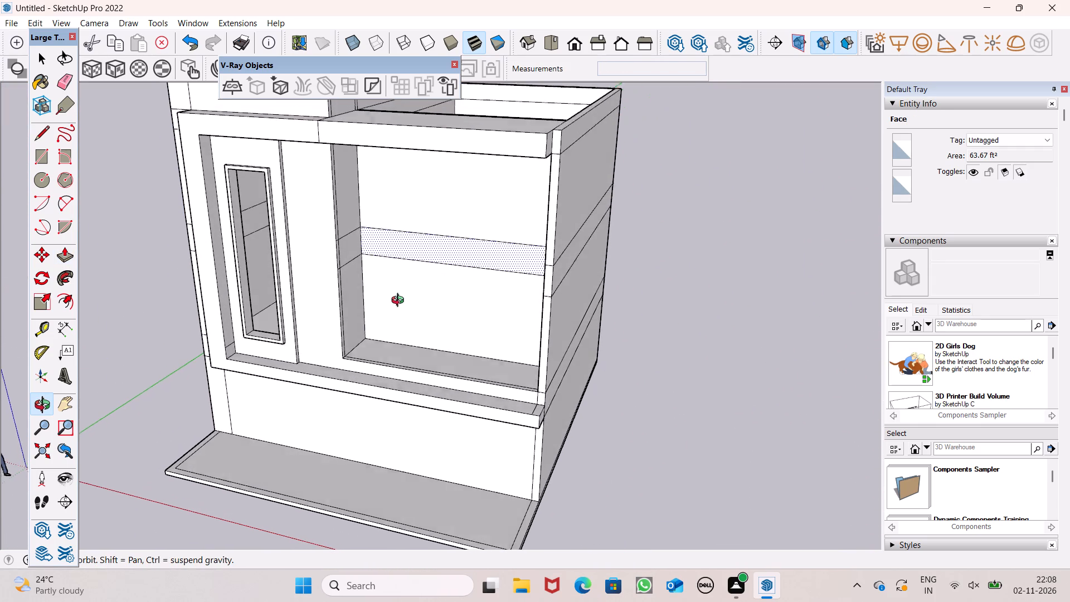
middle_click_drag(400, 302, 400, 303)
scroll(373, 246, "up", 3)
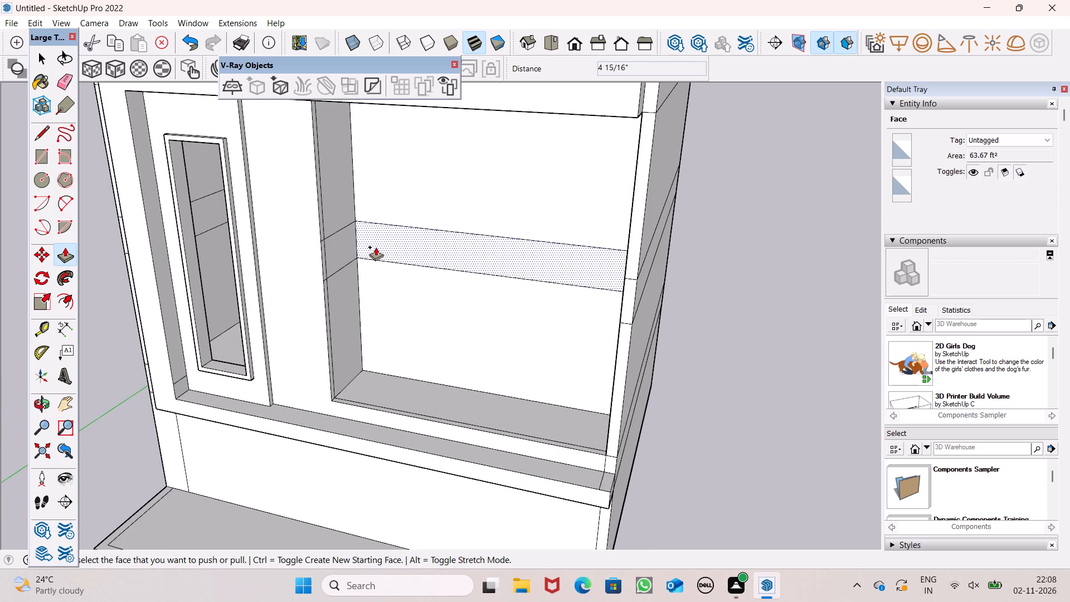
left_click_drag(376, 247, 319, 253)
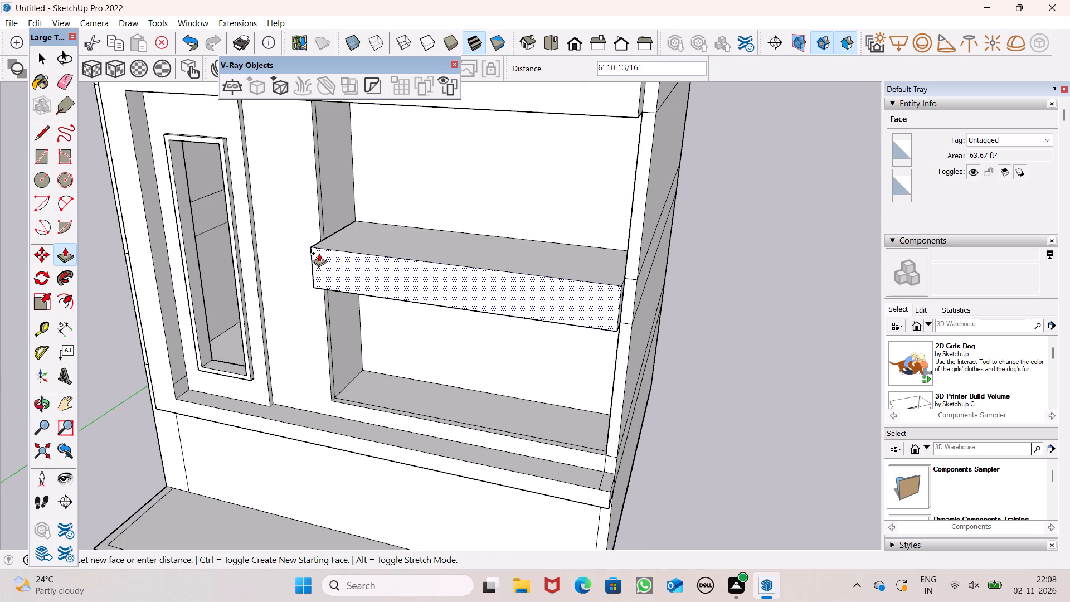
left_click_drag(319, 253, 317, 254)
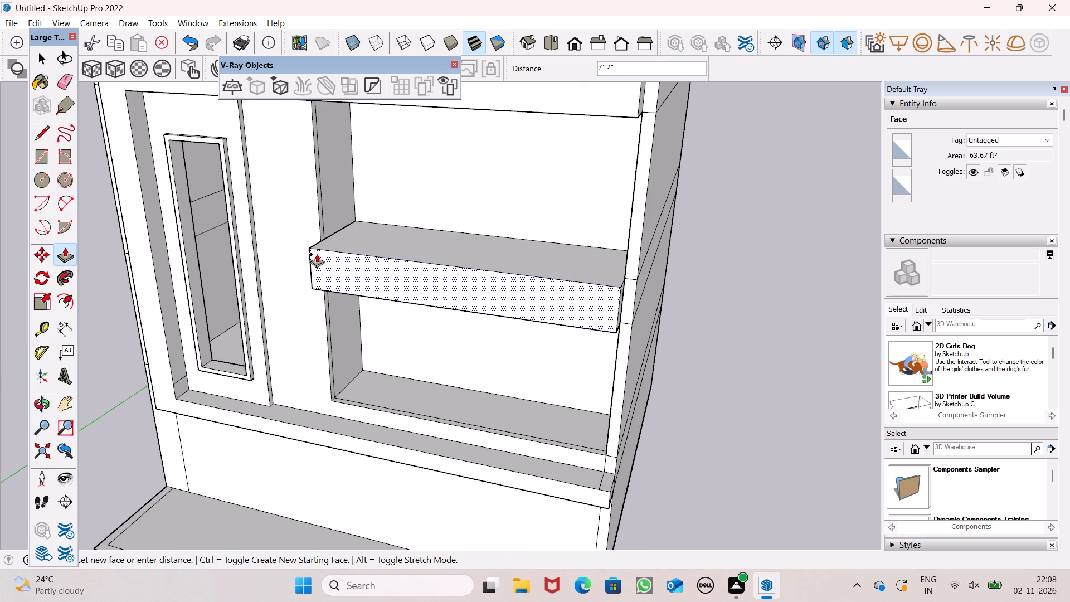
left_click_drag(317, 254, 318, 229)
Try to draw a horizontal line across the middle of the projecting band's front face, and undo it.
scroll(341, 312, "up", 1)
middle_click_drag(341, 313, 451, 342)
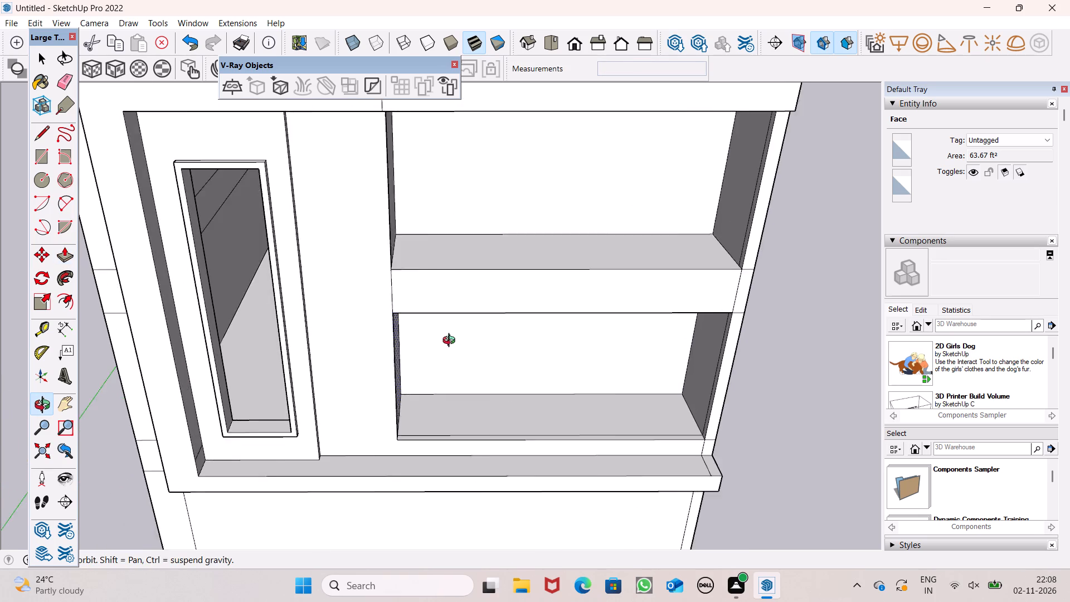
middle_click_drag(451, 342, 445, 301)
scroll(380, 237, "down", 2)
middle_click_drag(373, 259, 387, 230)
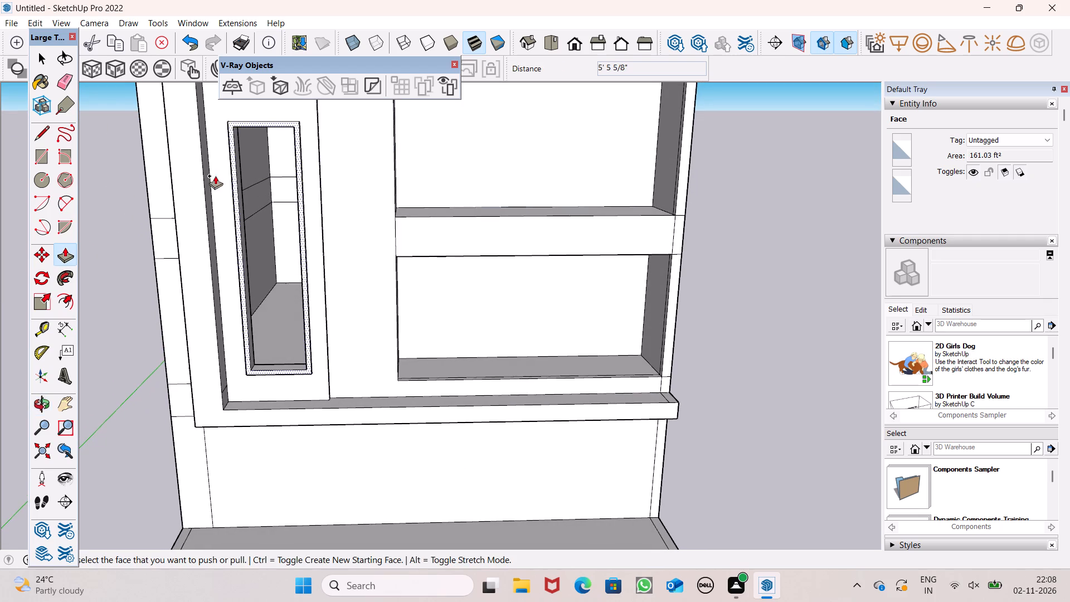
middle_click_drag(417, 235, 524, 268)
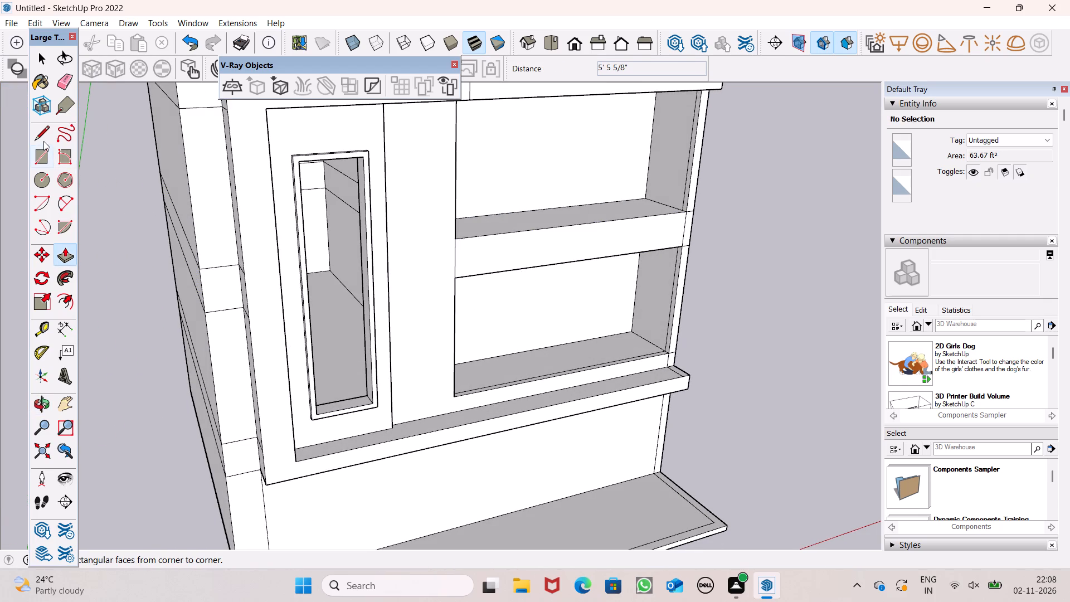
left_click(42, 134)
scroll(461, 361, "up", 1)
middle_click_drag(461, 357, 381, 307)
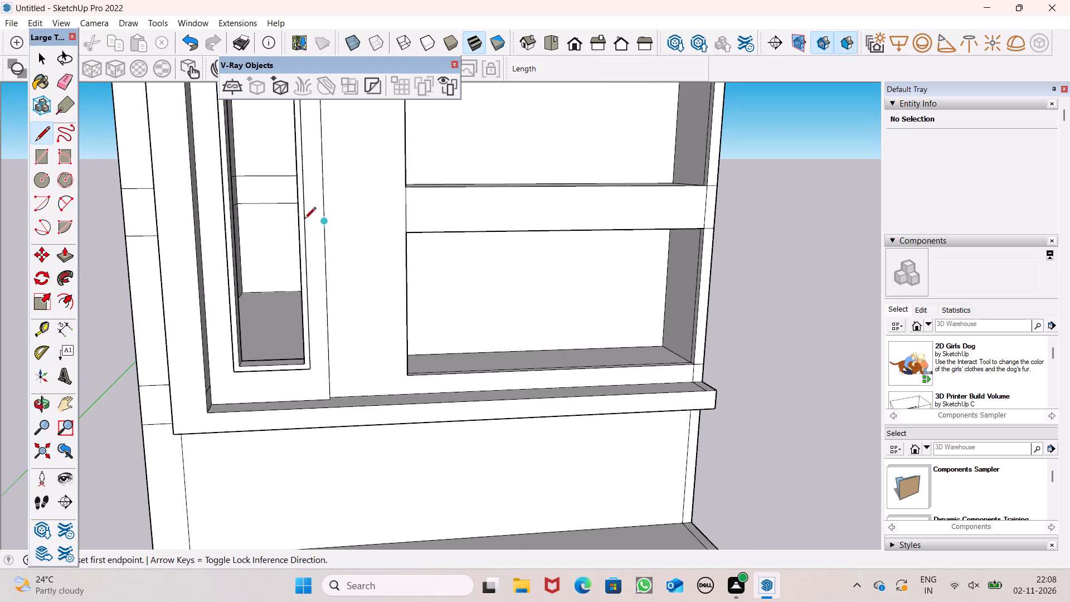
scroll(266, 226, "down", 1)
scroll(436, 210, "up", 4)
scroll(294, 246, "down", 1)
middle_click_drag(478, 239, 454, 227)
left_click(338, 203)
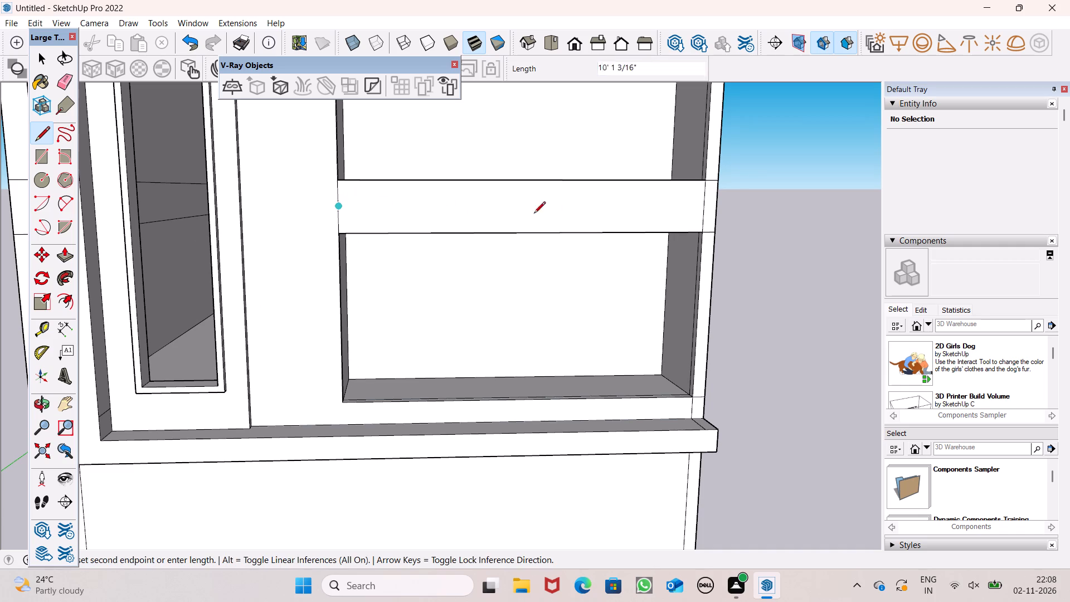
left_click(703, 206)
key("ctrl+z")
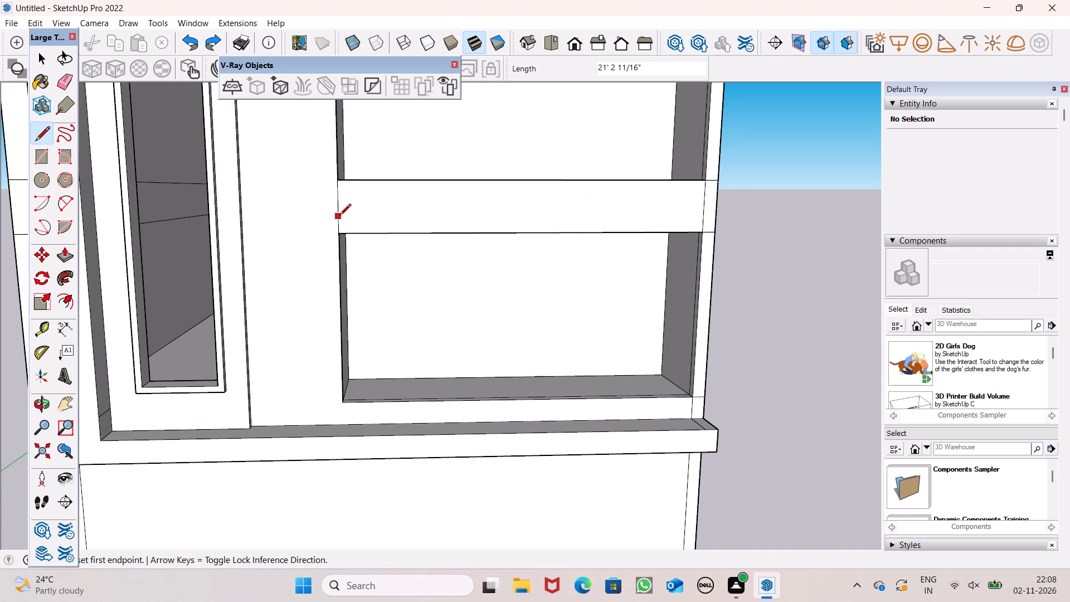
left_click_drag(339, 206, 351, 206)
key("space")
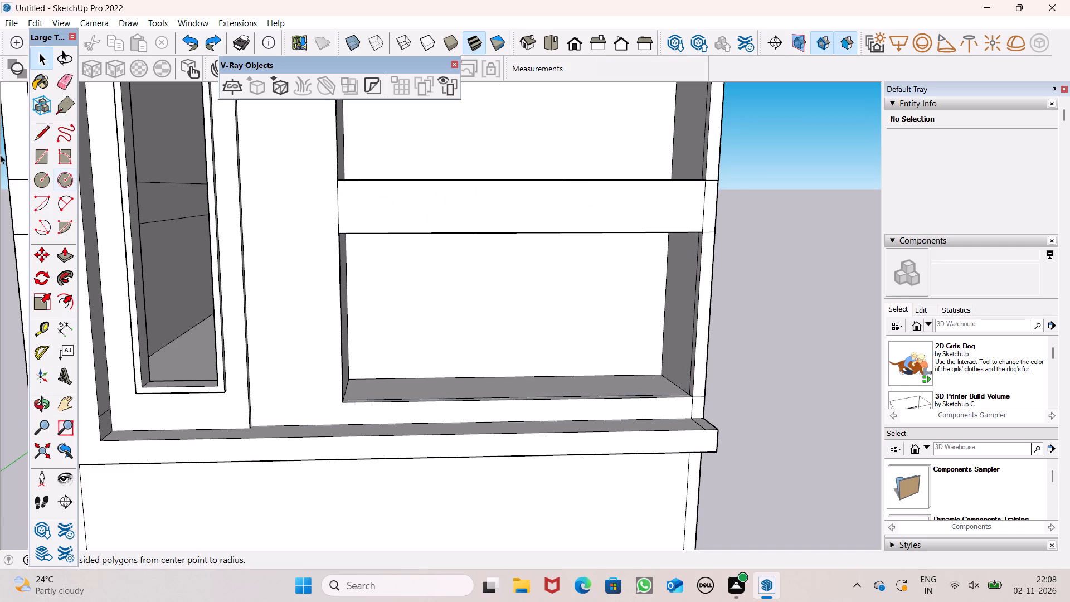
Draw a 21' 11 11/16" horizontal line across the band's front along a guide placed 1' 6" above its lower edge.
left_click(41, 327)
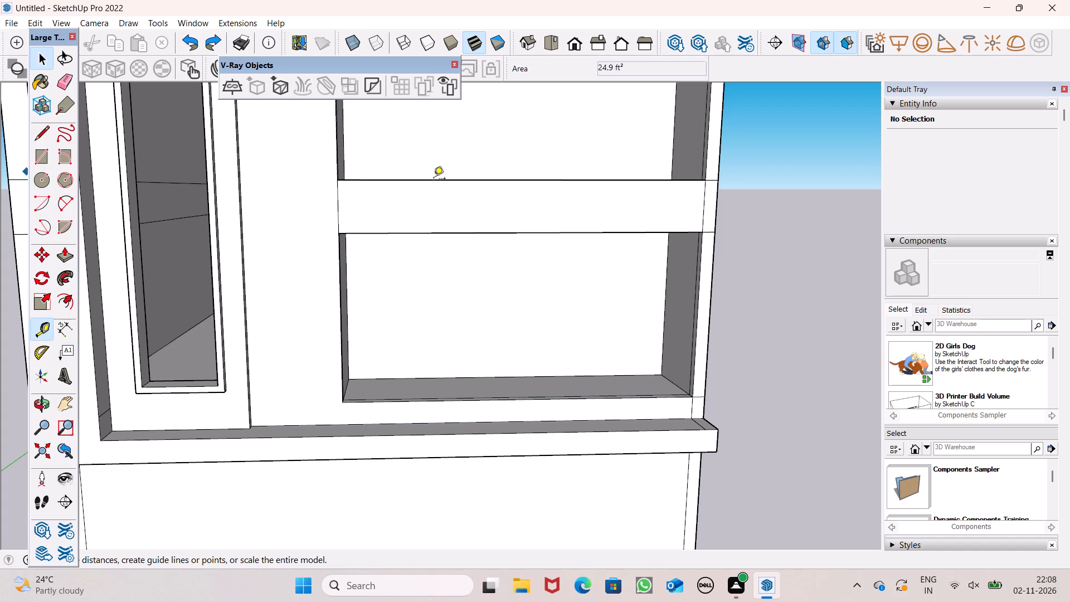
left_click(445, 231)
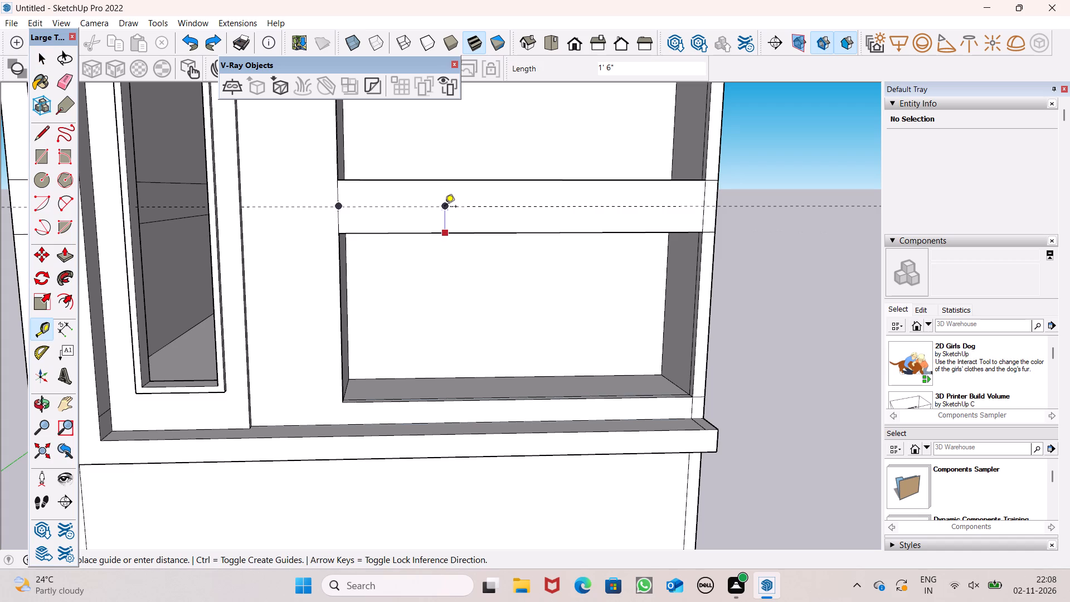
left_click(445, 207)
left_click(39, 135)
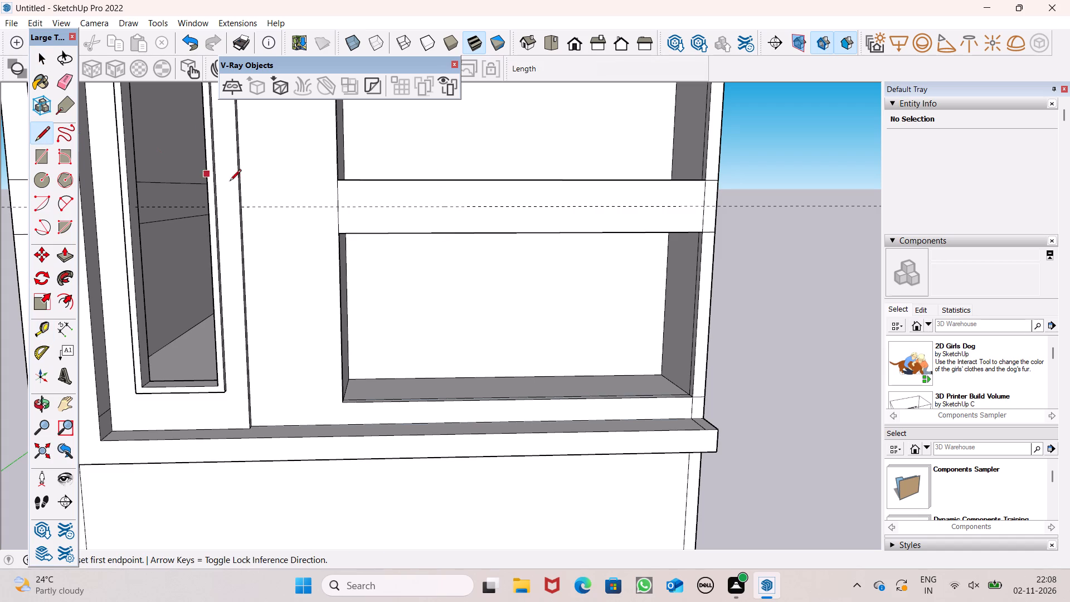
left_click(341, 208)
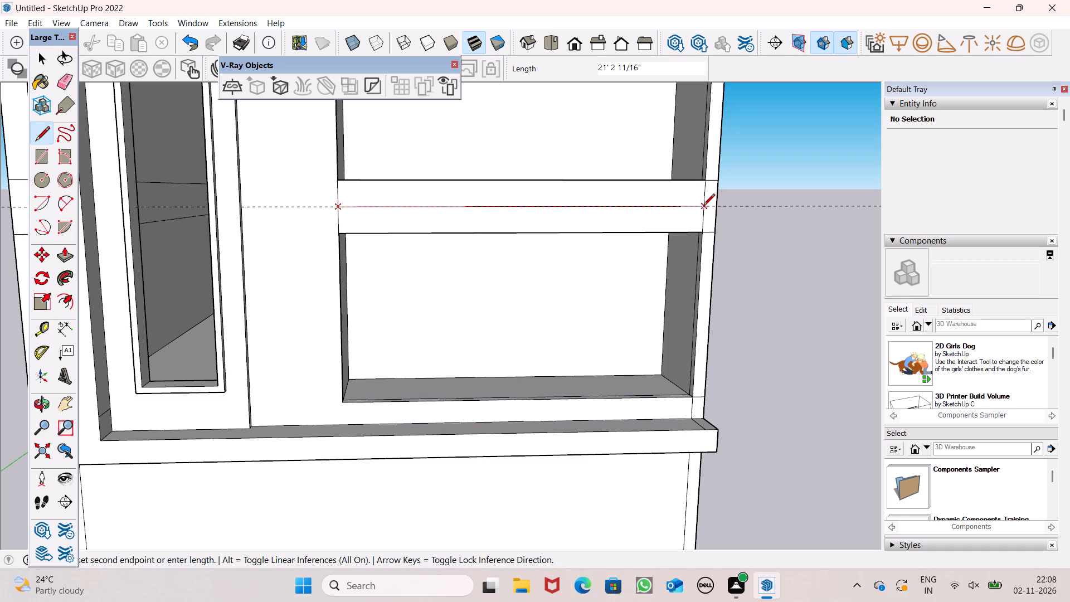
left_click(717, 205)
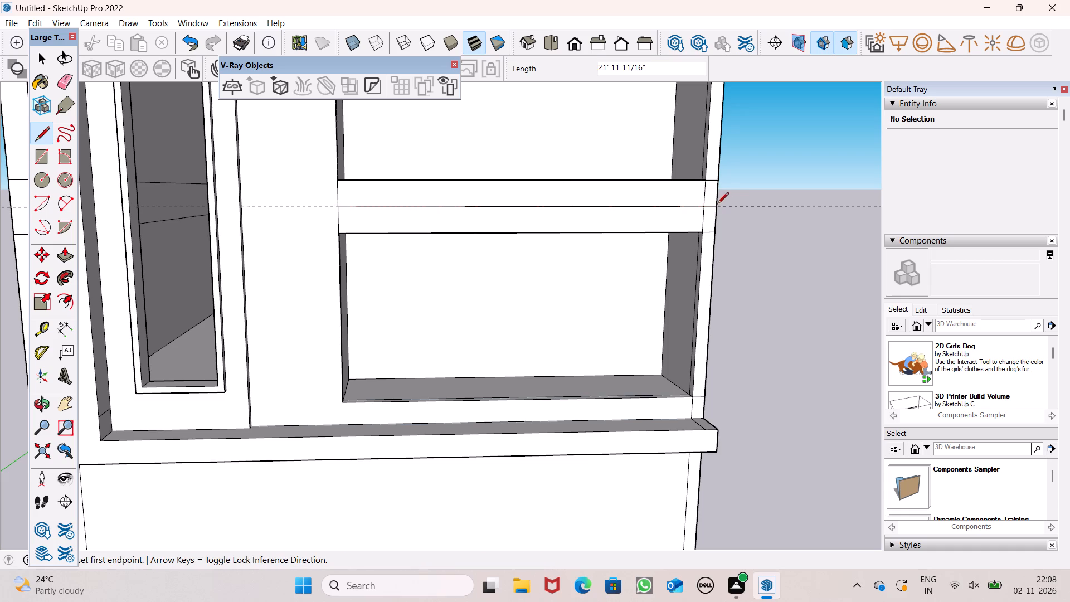
key("space")
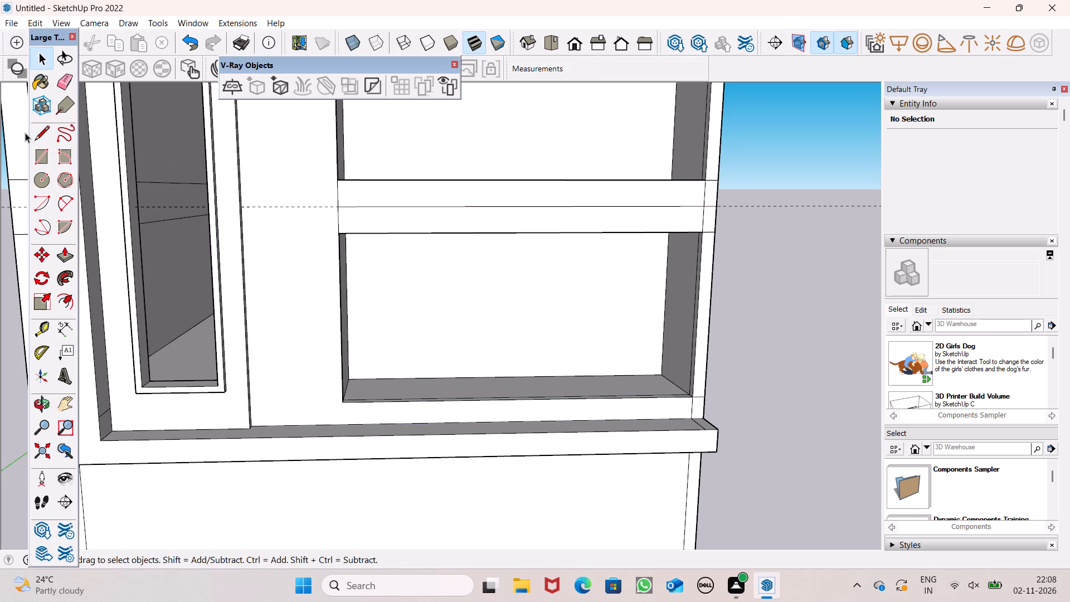
Place a vertical guide 2' 1 1/8" from the recessed opening's side edge, on the wall strip toward the tall window.
scroll(271, 267, "down", 3)
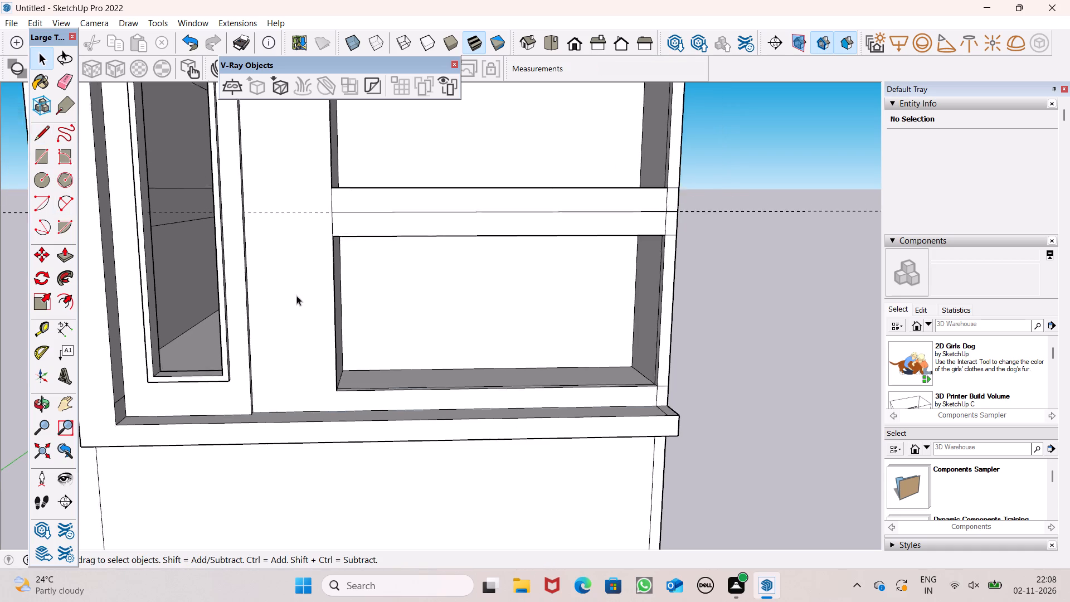
scroll(296, 295, "down", 2)
scroll(334, 270, "down", 4)
scroll(329, 172, "up", 5)
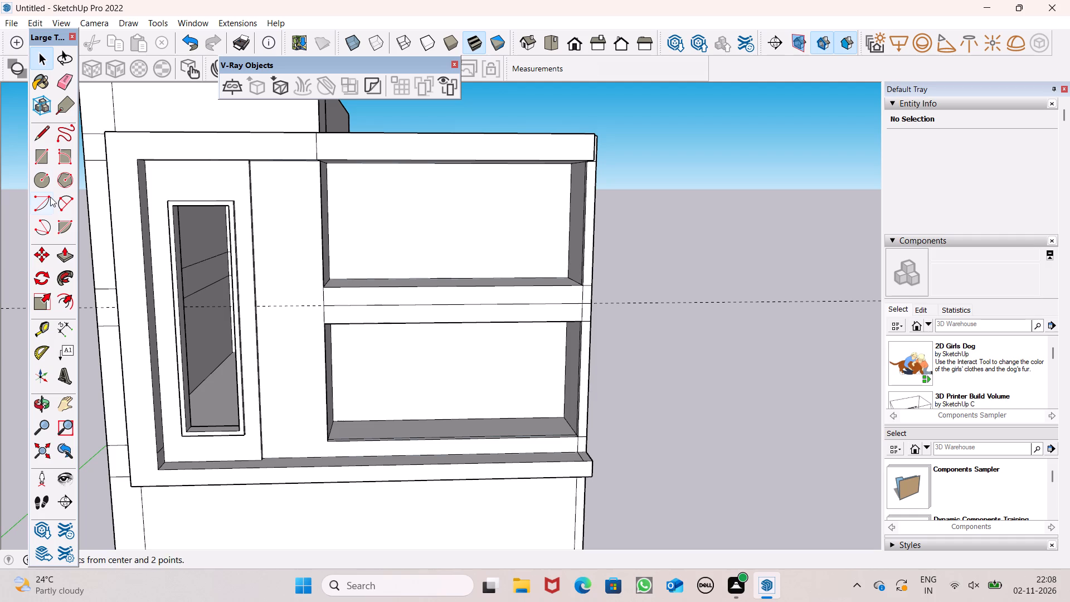
left_click(45, 329)
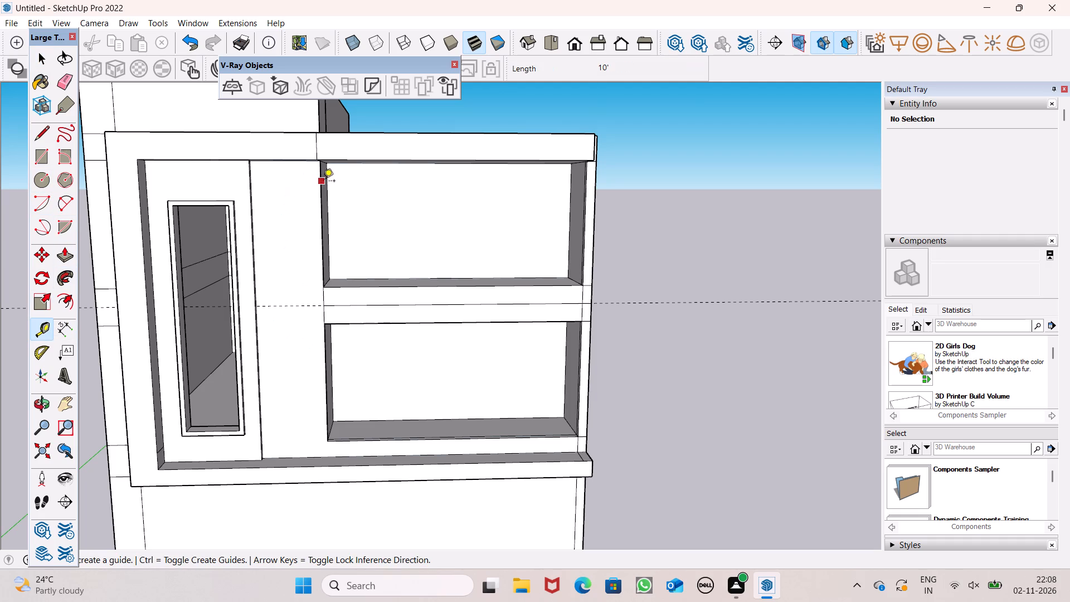
scroll(284, 163, "up", 1)
scroll(371, 216, "down", 2)
middle_click_drag(436, 289, 462, 285)
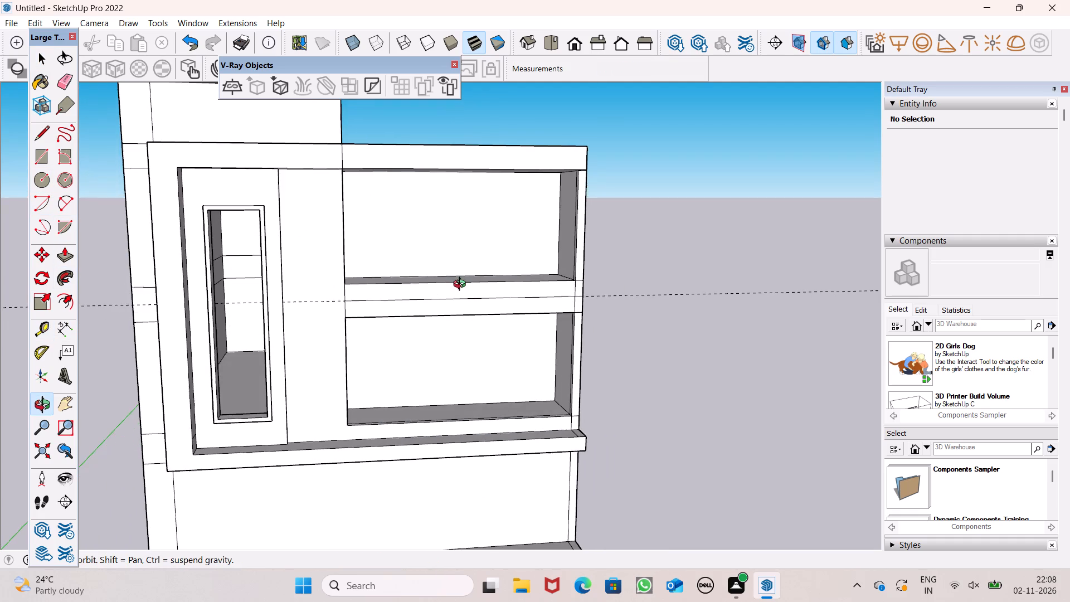
middle_click_drag(462, 285, 463, 283)
middle_click_drag(462, 283, 461, 302)
scroll(336, 202, "up", 1)
scroll(336, 202, "down", 2)
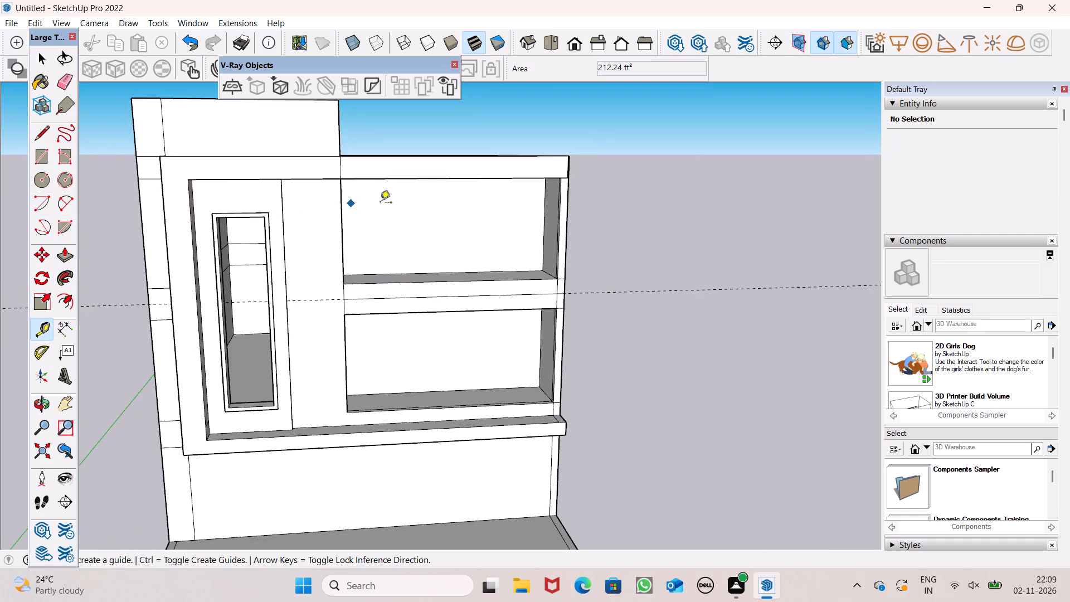
middle_click_drag(391, 205, 488, 164)
scroll(323, 195, "up", 4)
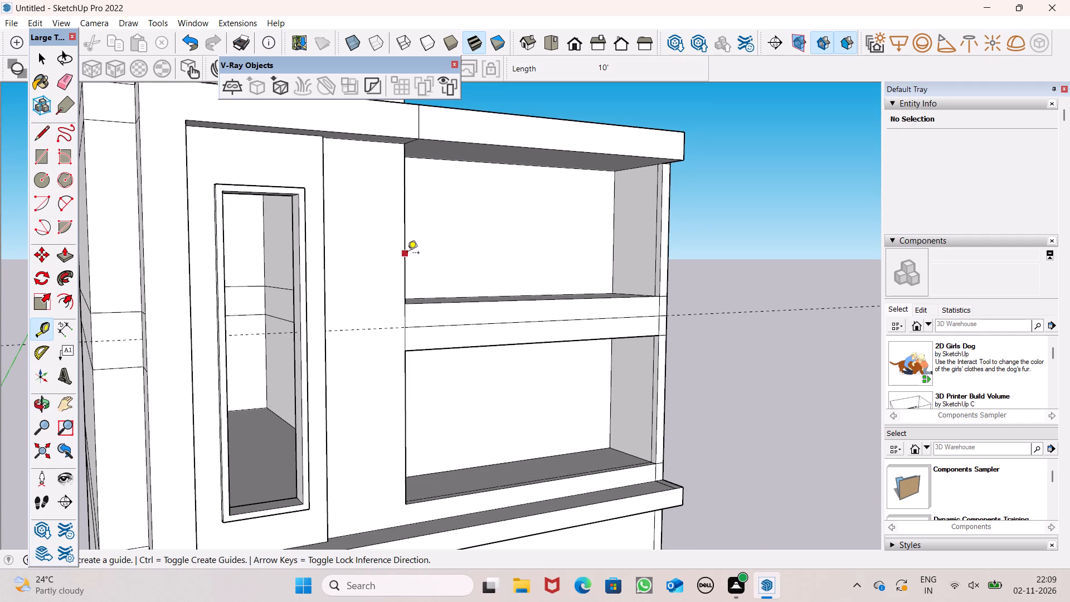
left_click(407, 253)
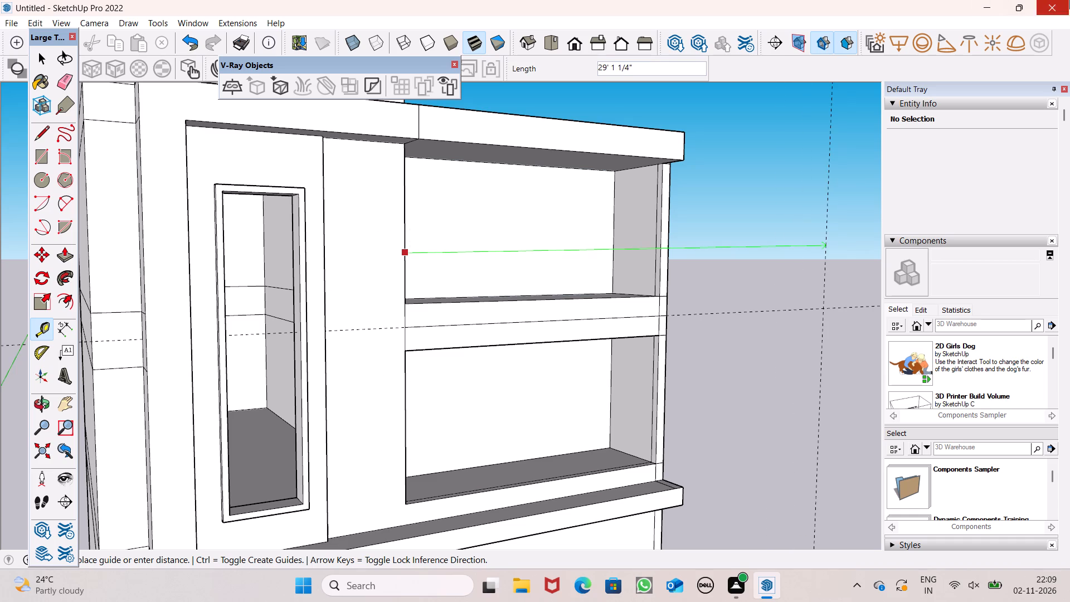
scroll(473, 204, "down", 5)
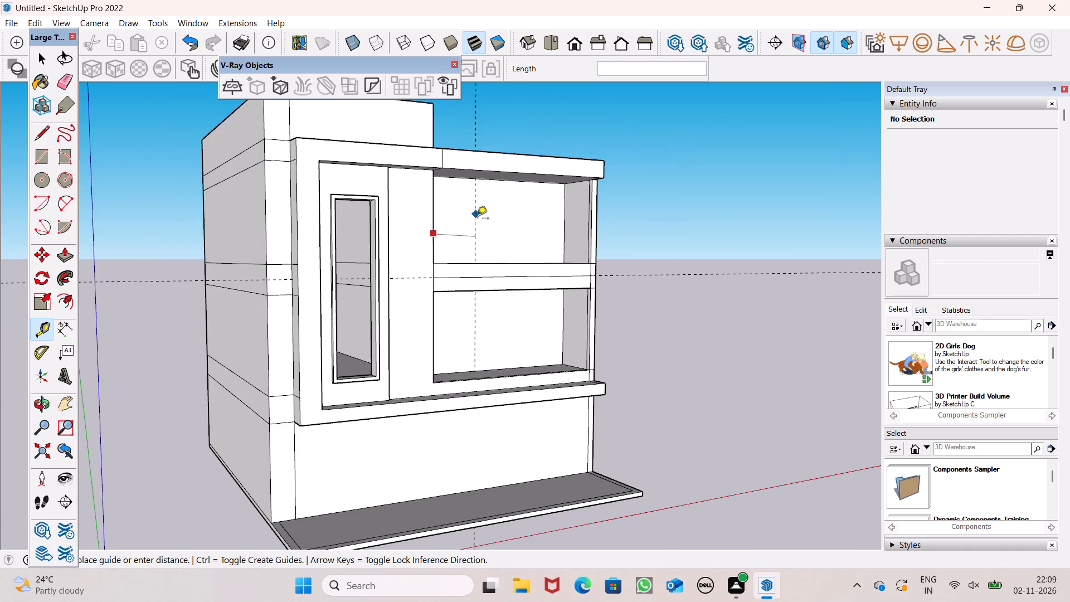
middle_click_drag(482, 232, 361, 295)
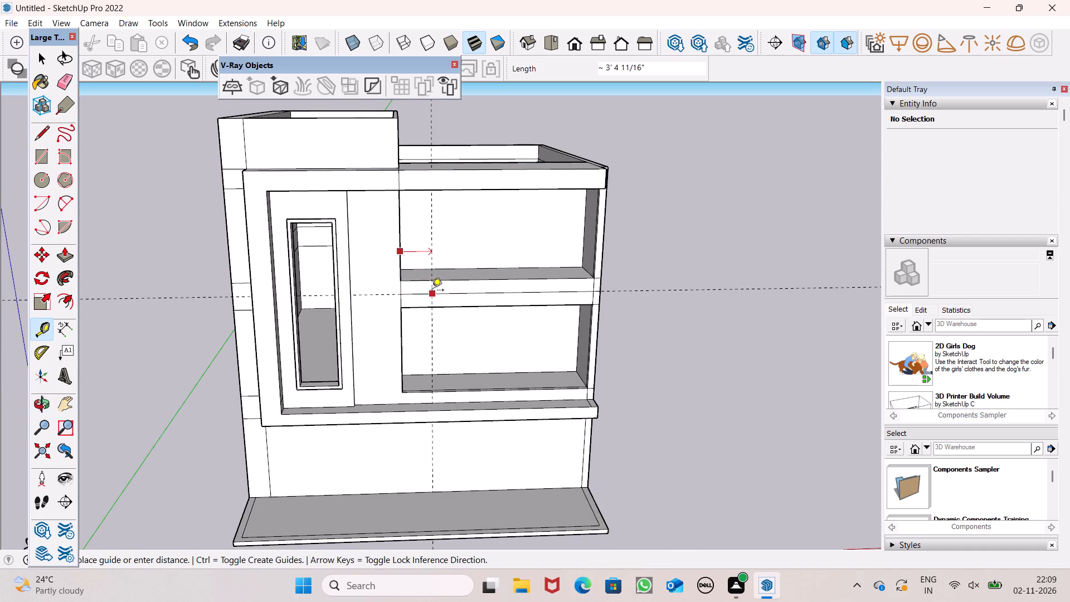
middle_click_drag(432, 291, 416, 291)
middle_click_drag(381, 309, 385, 304)
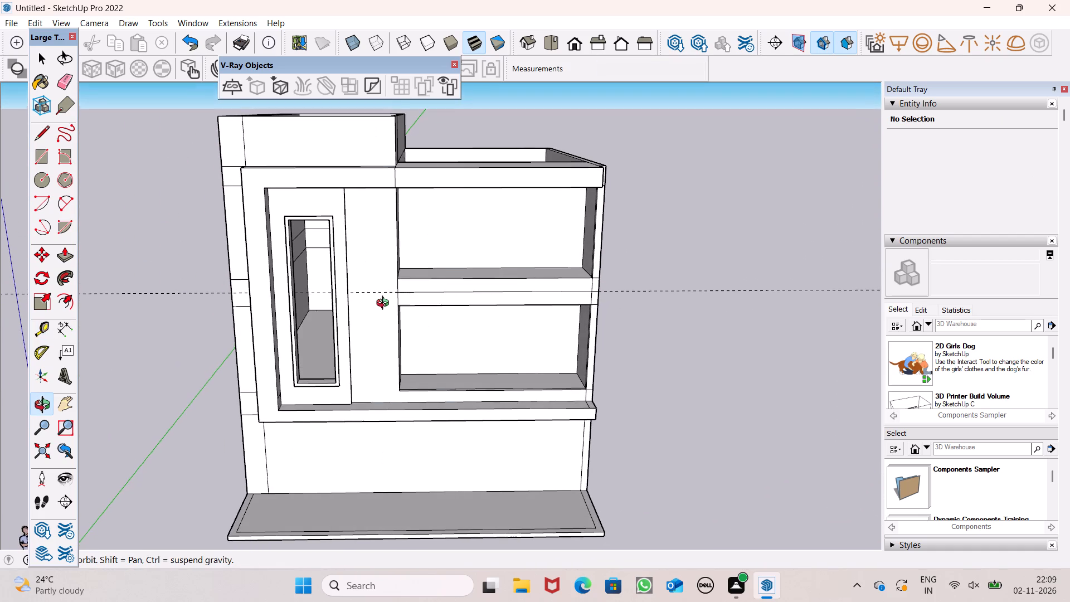
middle_click_drag(385, 304, 385, 304)
scroll(385, 304, "up", 3)
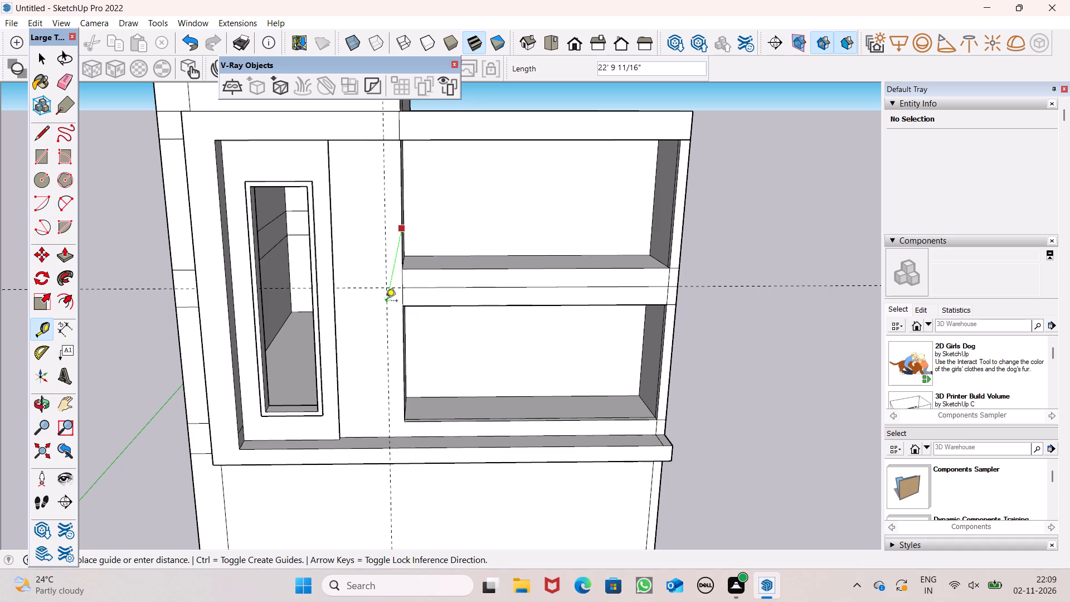
middle_click_drag(387, 303, 343, 346)
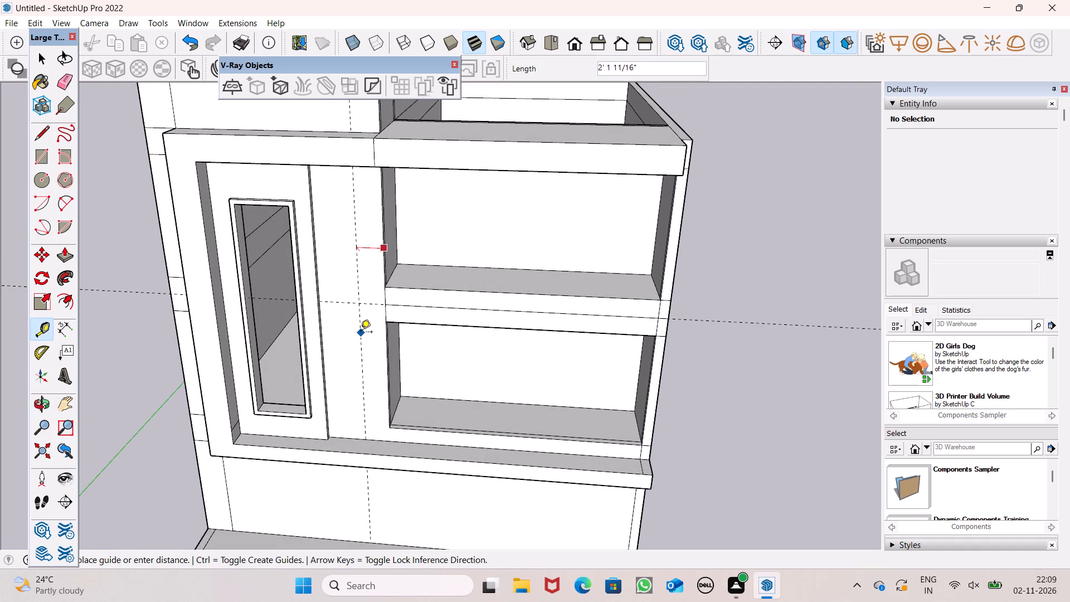
left_click(361, 333)
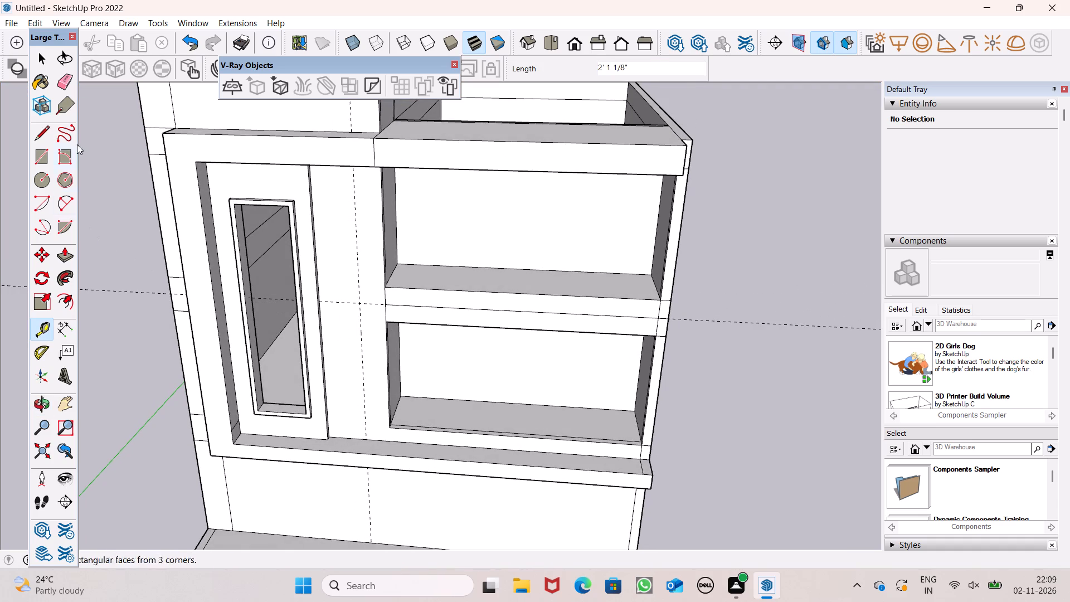
Draw a line down the vertical guide from the frame's top to the horizontal guide, continuing 2' 1 1/8" across to the opening's edge.
left_click(40, 135)
middle_click_drag(285, 262, 400, 129)
left_click(405, 112)
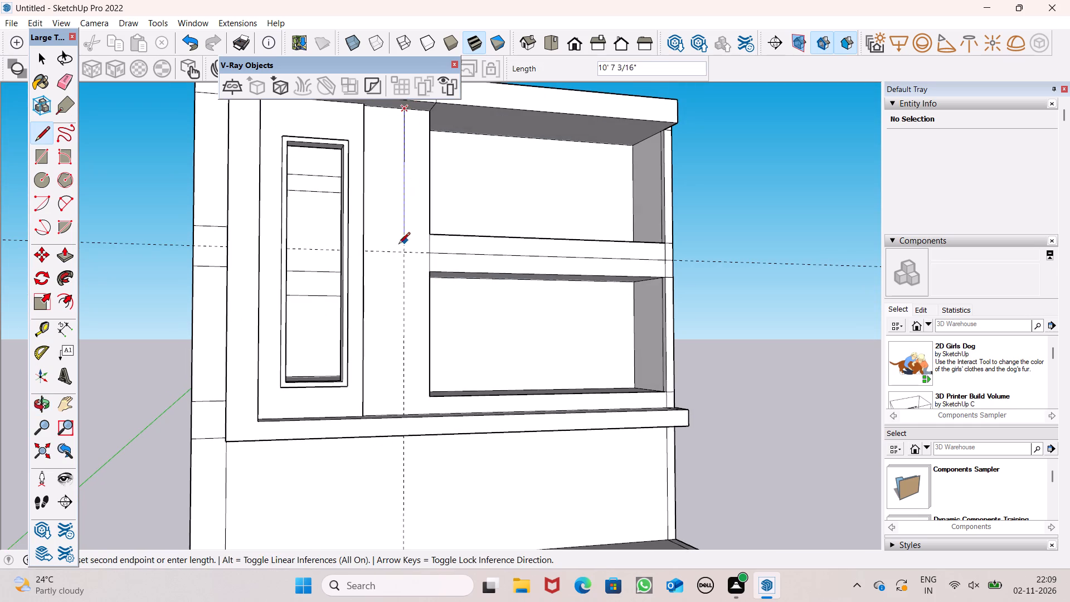
left_click(403, 251)
left_click(429, 255)
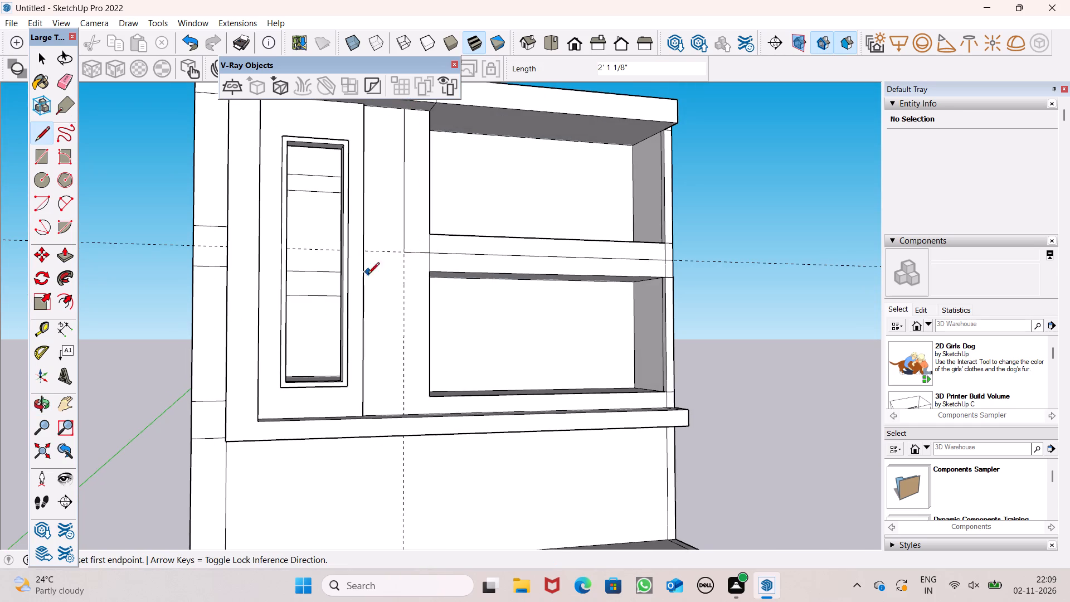
Draw a vertical line along the guide from the horizontal guide down to the bottom of the recessed wall.
middle_click_drag(366, 295, 331, 326)
scroll(330, 328, "up", 1)
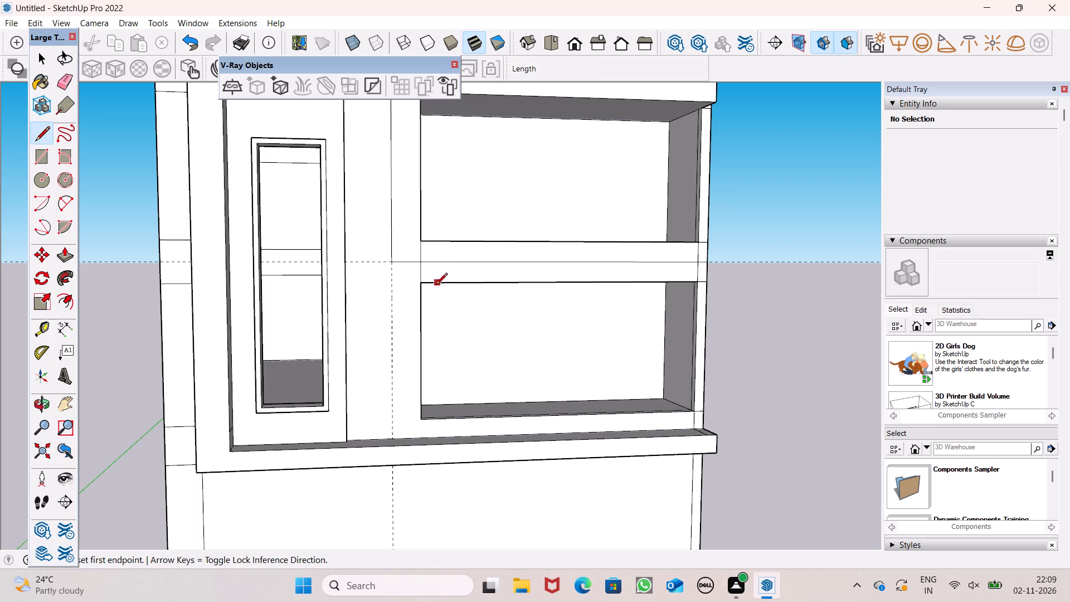
middle_click_drag(447, 322, 412, 405)
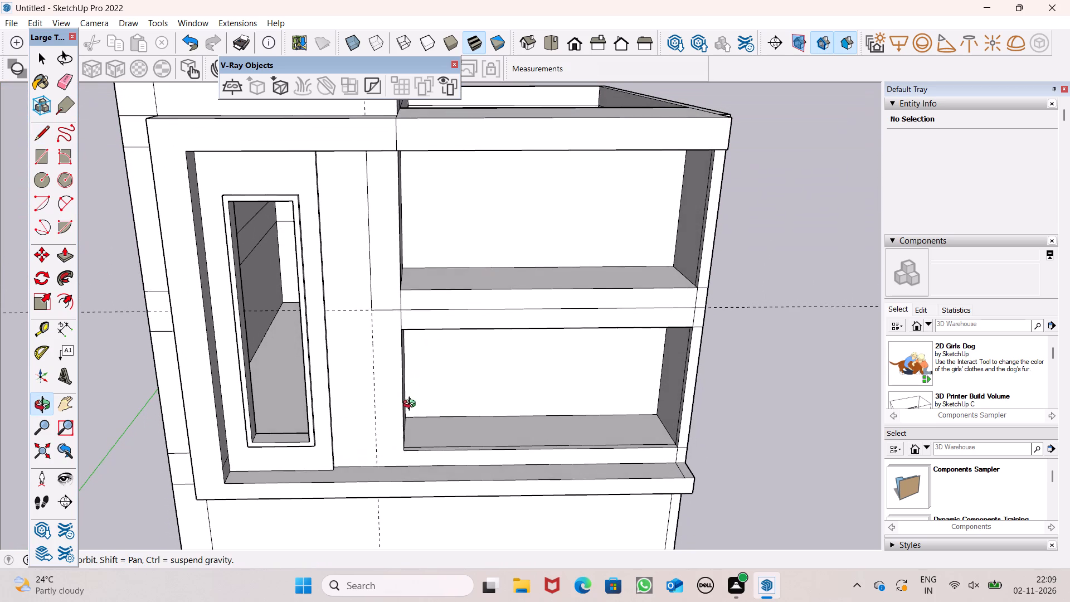
middle_click_drag(412, 405, 412, 404)
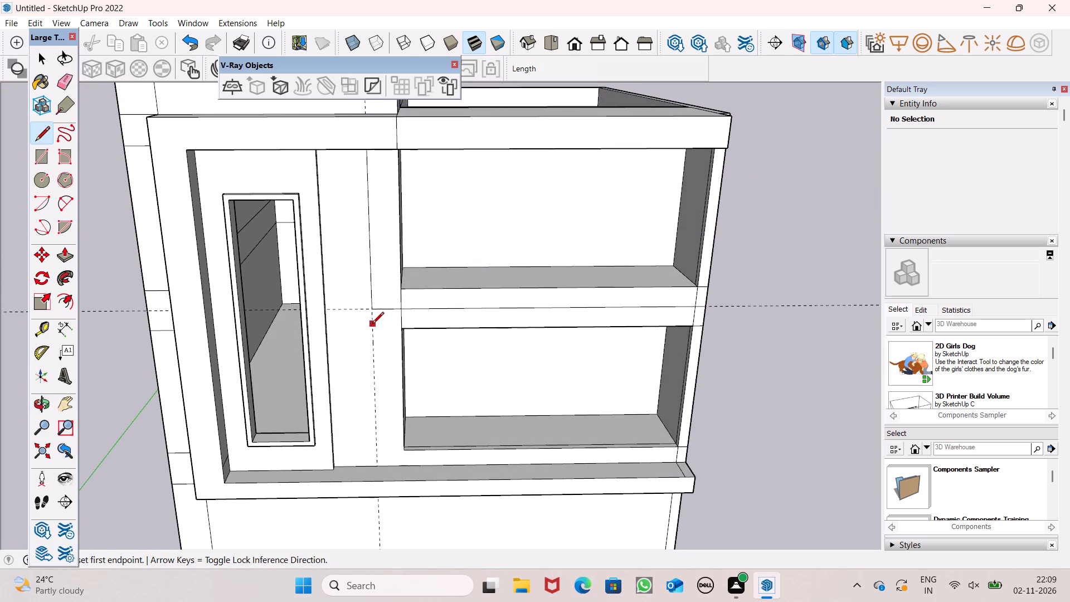
left_click(369, 314)
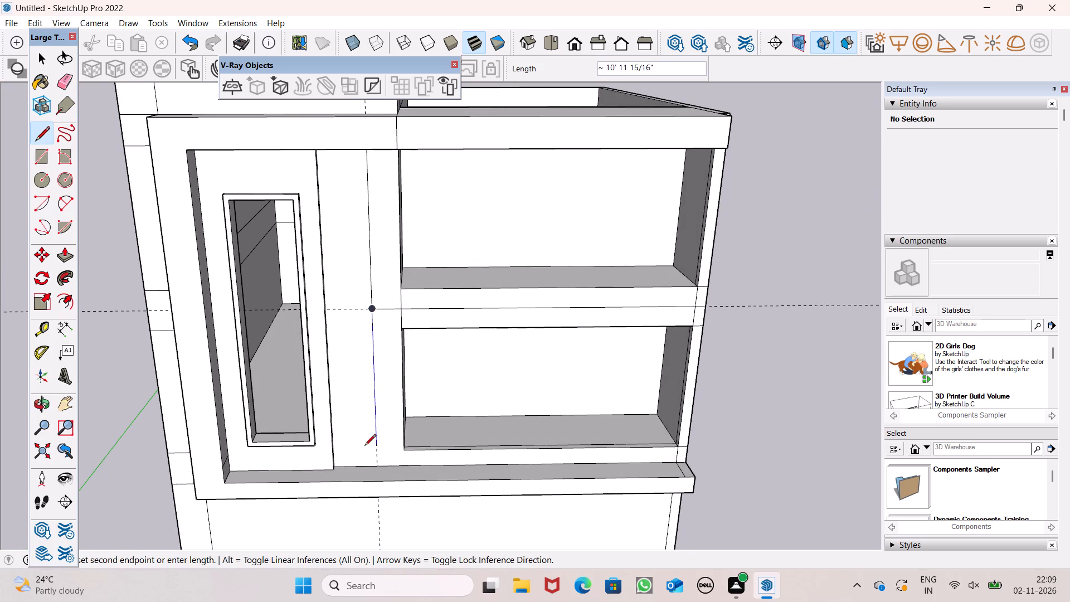
left_click(373, 464)
key("space")
Push/Pull the upper strip beside the opening and the upper half of the middle band outward 2' 1 11/16".
scroll(380, 396, "down", 7)
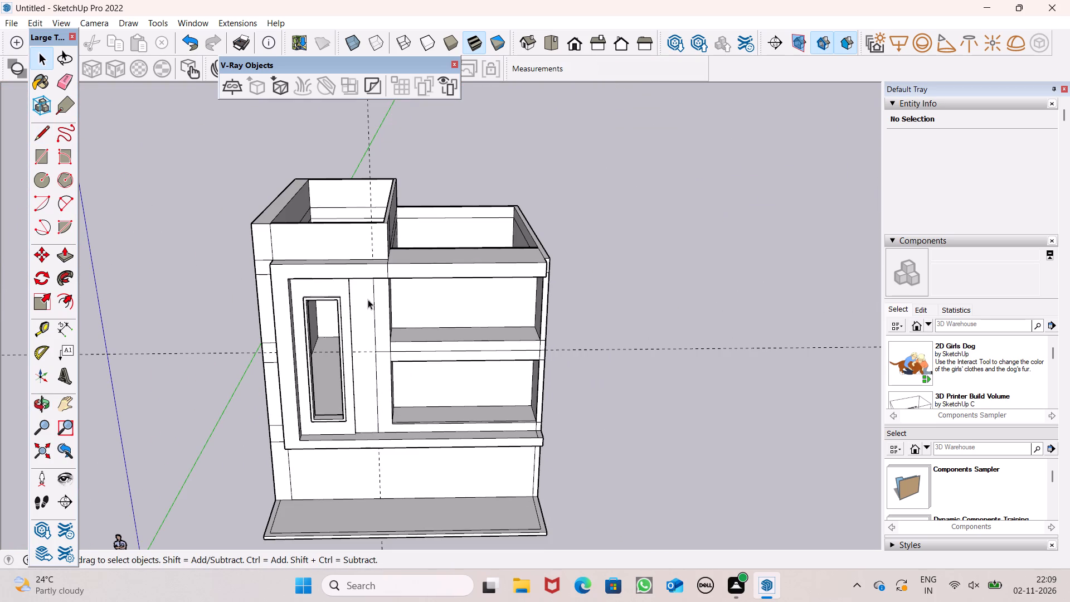
left_click(61, 250)
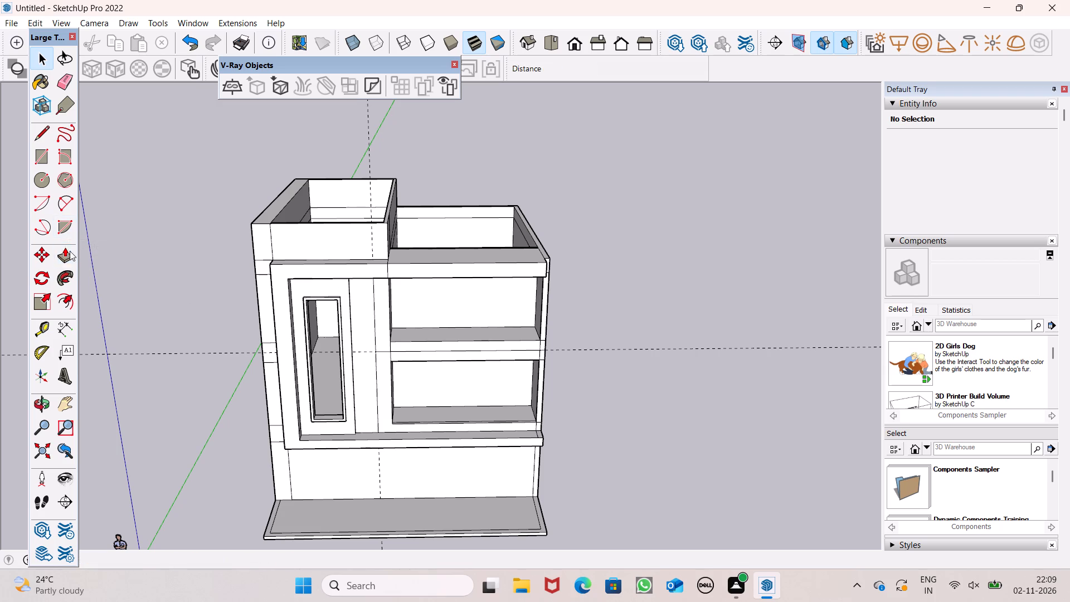
middle_click_drag(265, 293, 241, 334)
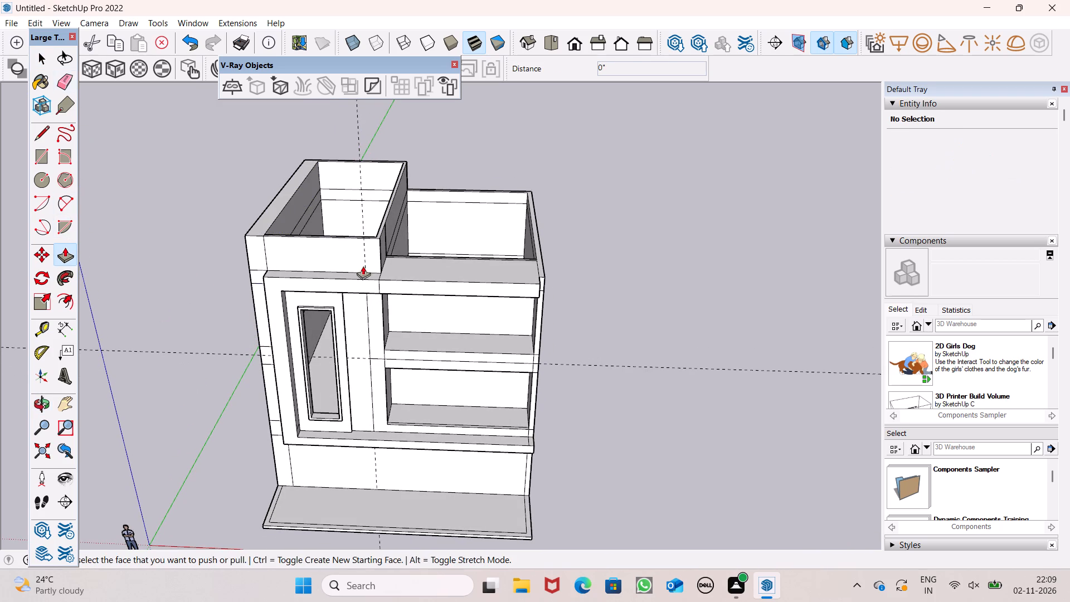
middle_click_drag(383, 304, 403, 347)
scroll(391, 331, "up", 5)
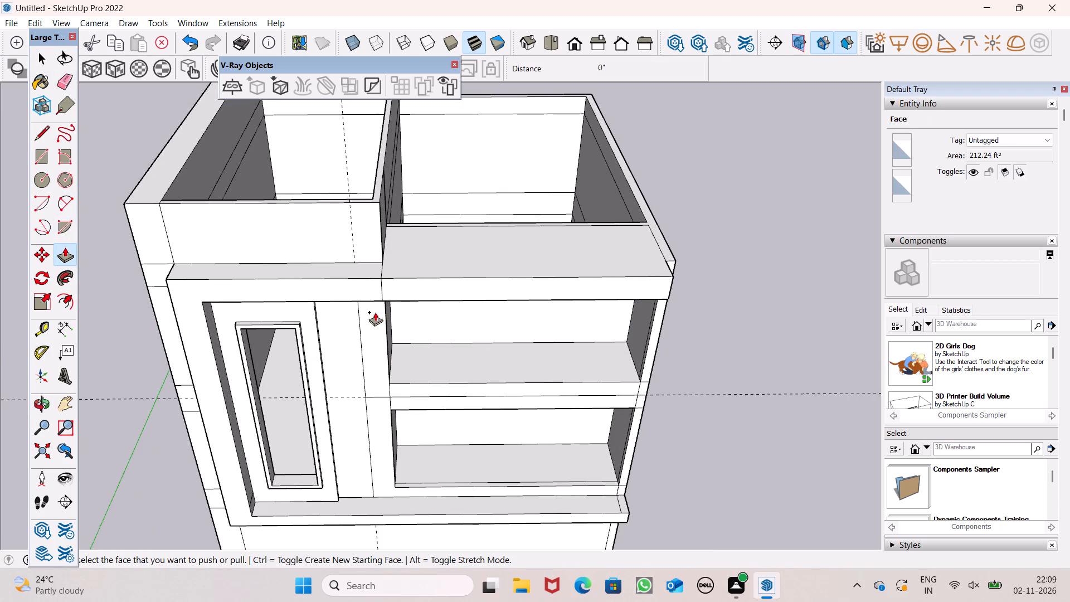
left_click_drag(373, 309, 384, 292)
scroll(353, 270, "down", 3)
middle_click_drag(393, 339, 393, 342)
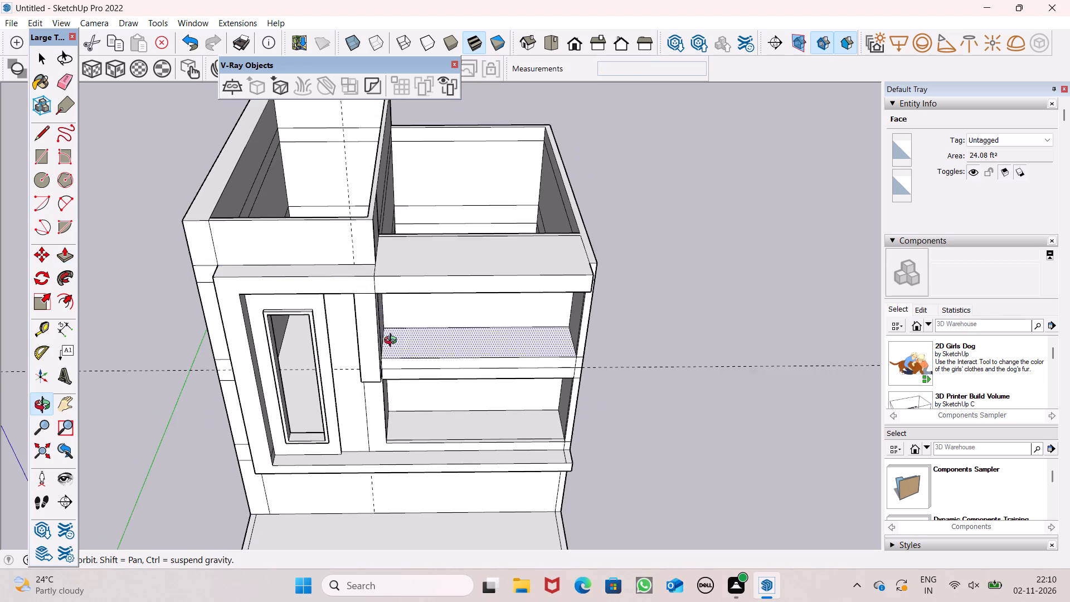
middle_click_drag(393, 342, 356, 238)
scroll(356, 238, "up", 1)
scroll(369, 347, "up", 5)
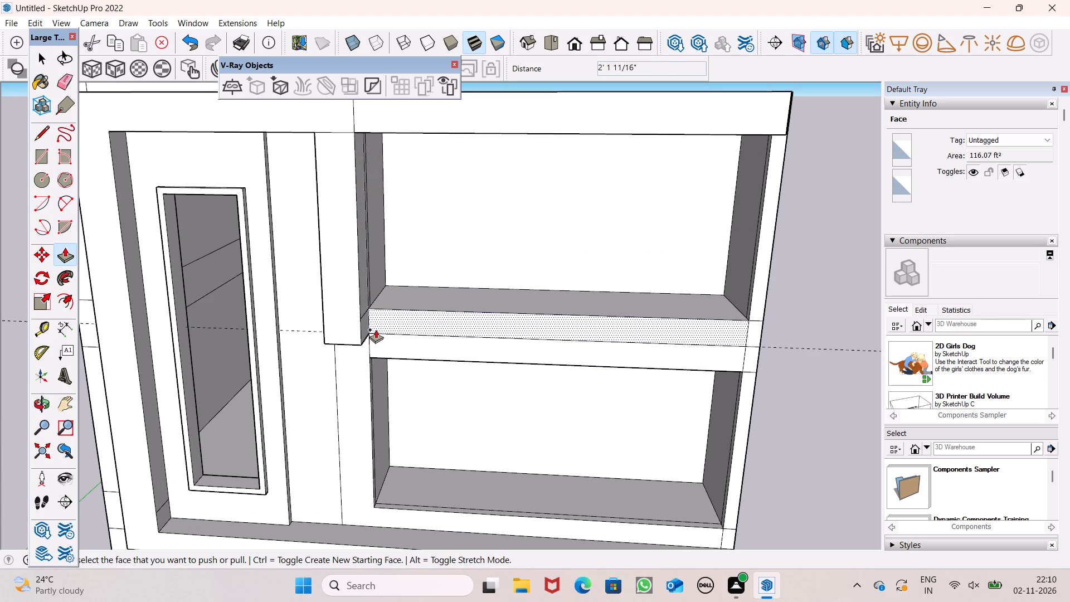
left_click_drag(375, 328, 356, 336)
middle_click_drag(350, 351, 397, 301)
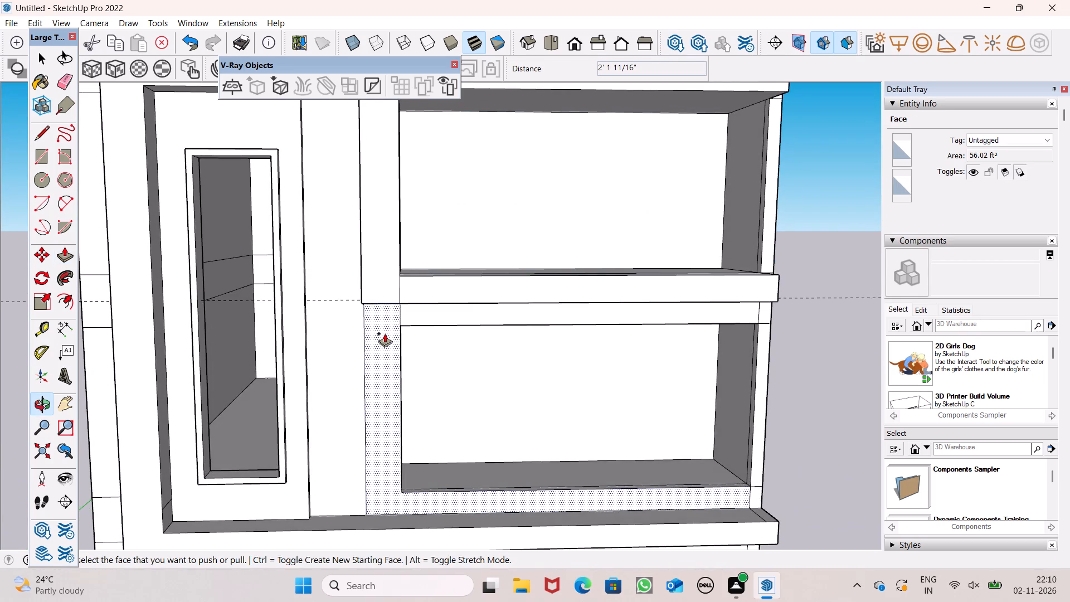
left_click_drag(385, 333, 389, 307)
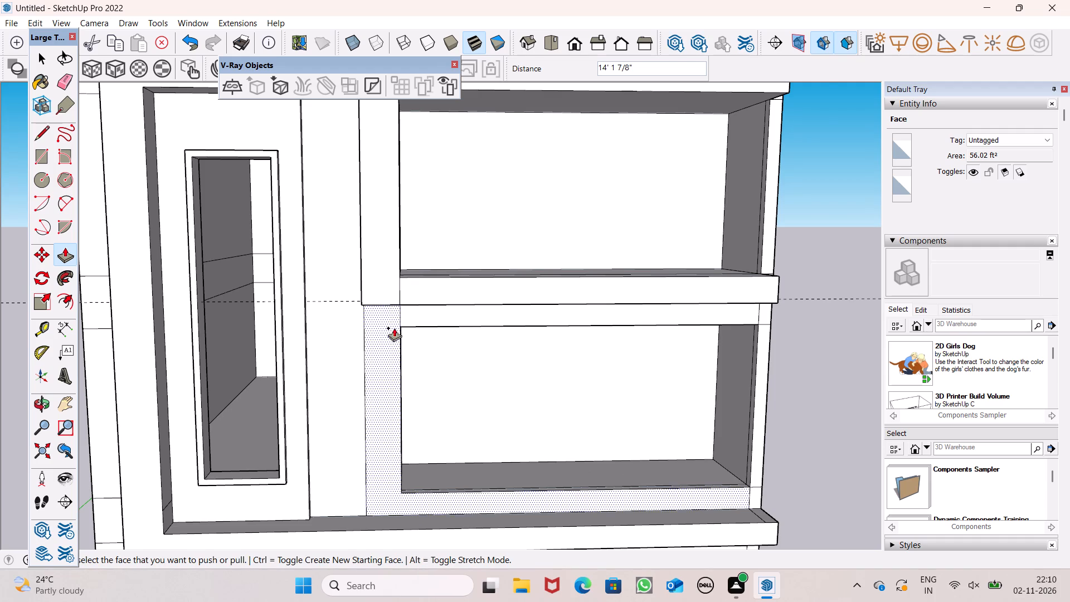
Push/Pull the undersides of the projecting middle band and adjoining vertical strip upward to the same level.
scroll(407, 248, "up", 1)
scroll(407, 248, "down", 3)
middle_click_drag(402, 313, 408, 236)
scroll(412, 250, "up", 6)
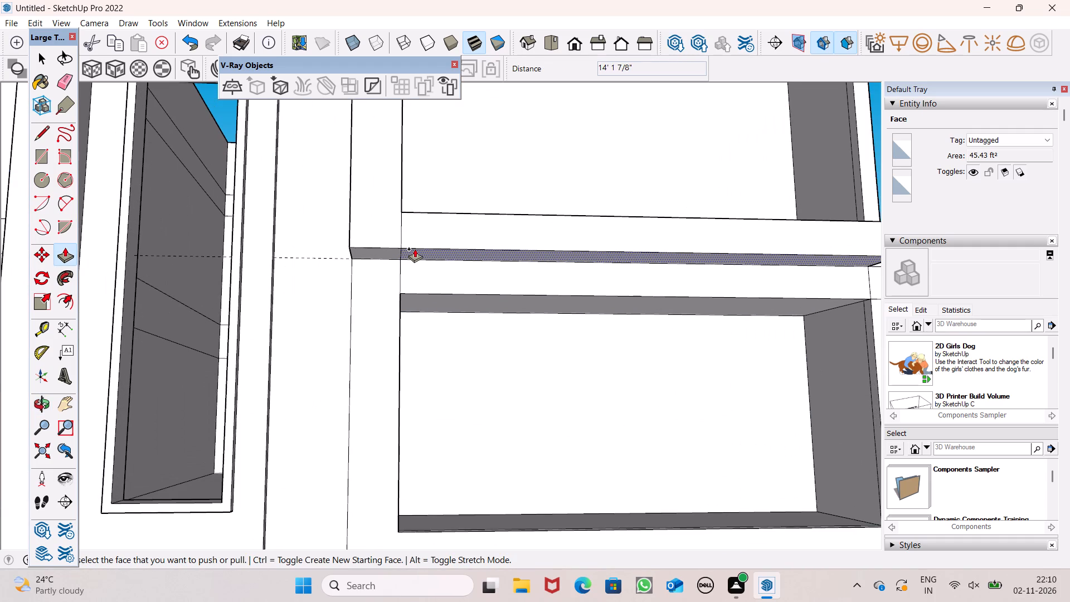
left_click_drag(412, 254, 415, 243)
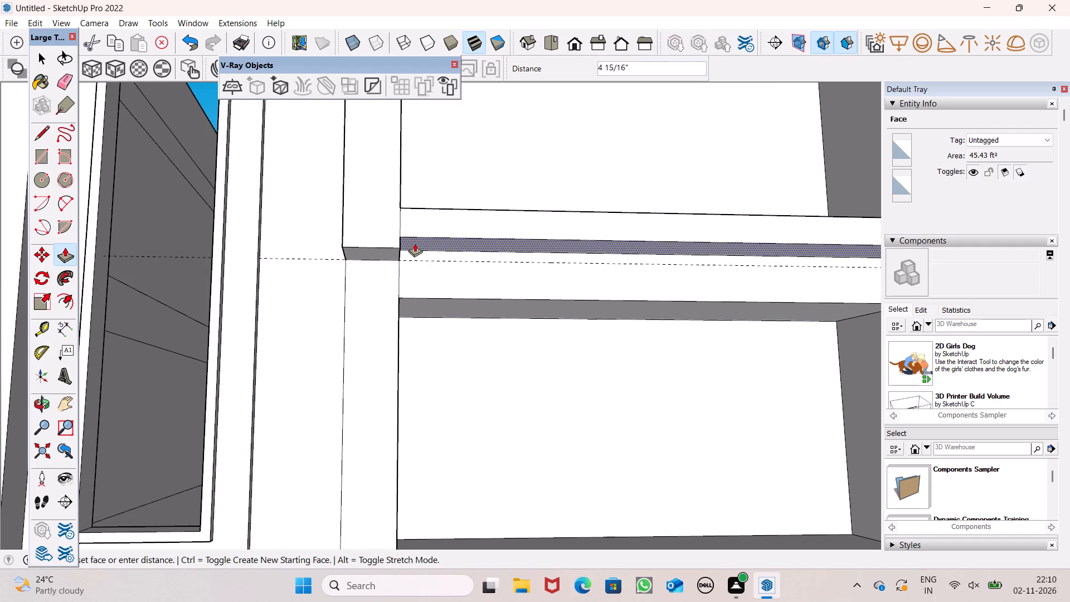
left_click_drag(415, 243, 415, 239)
left_click_drag(388, 250, 396, 238)
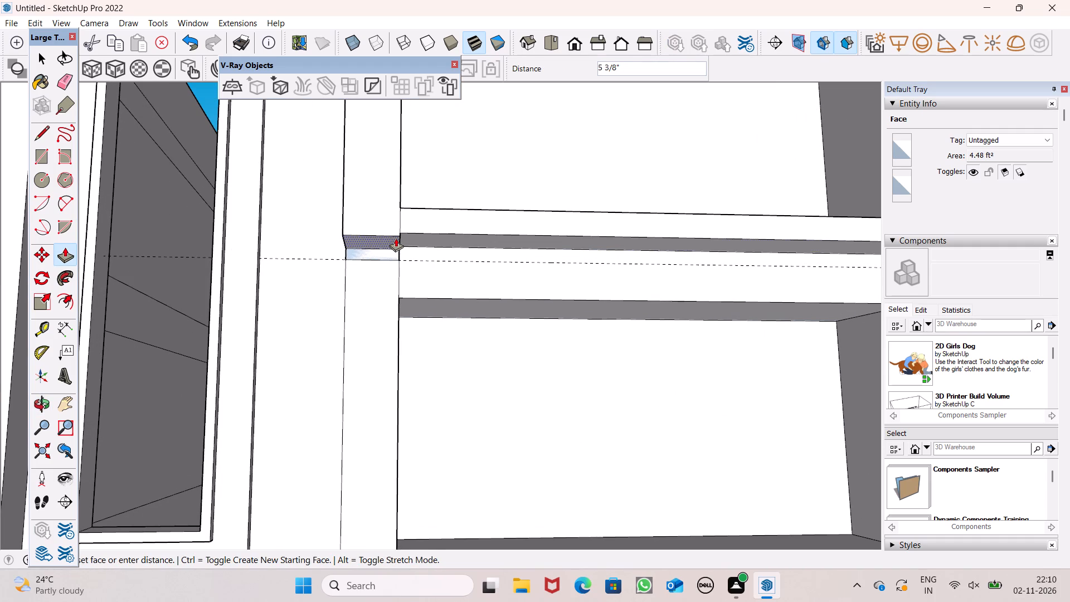
left_click_drag(396, 238, 398, 235)
left_click(398, 234)
scroll(376, 267, "down", 5)
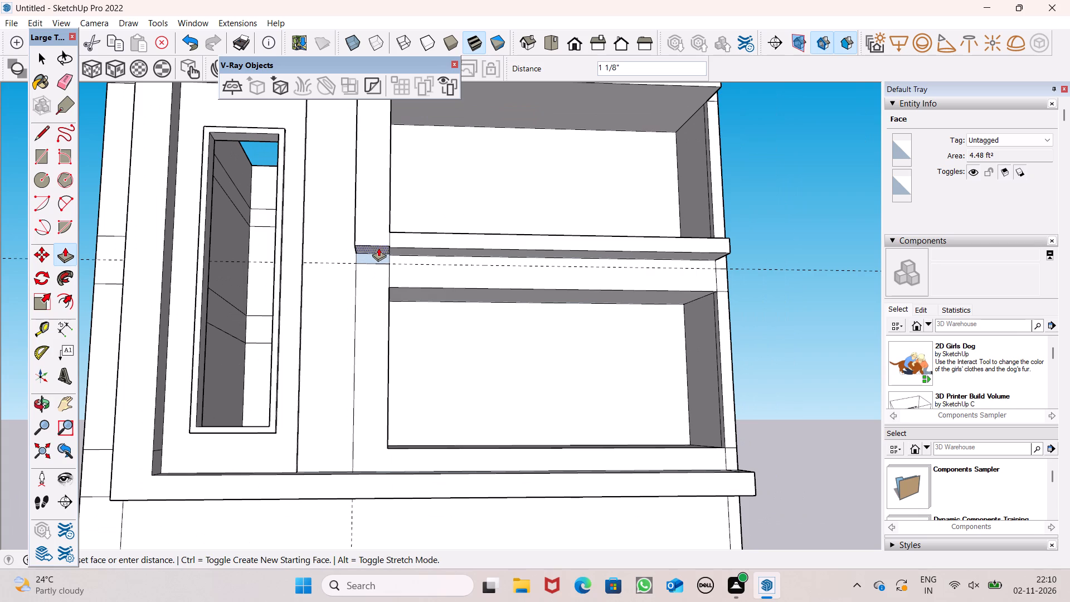
left_click(397, 246)
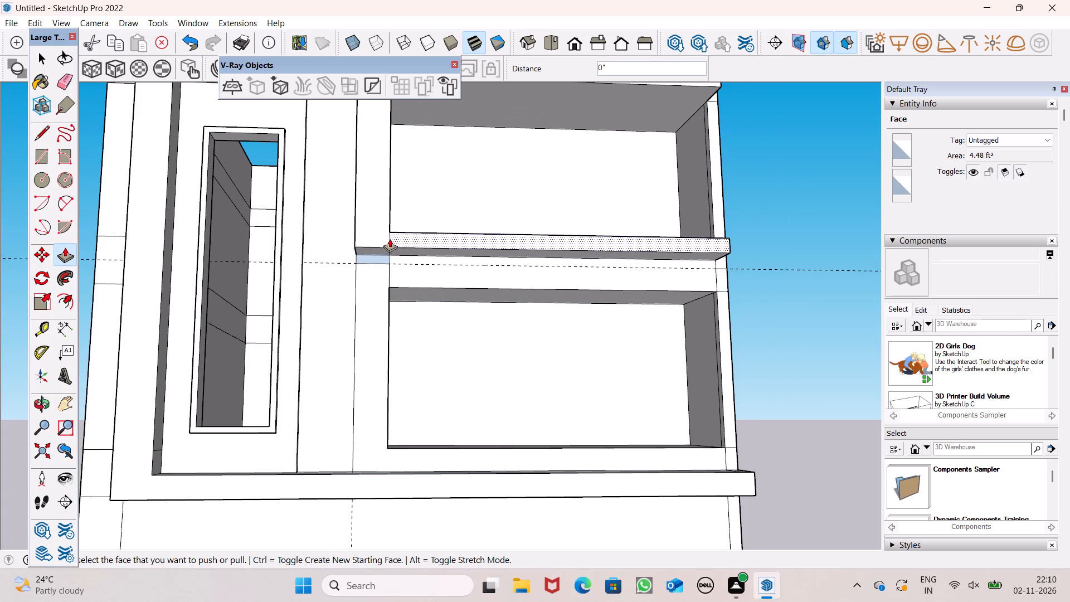
Draw a horizontal line about 24' 1" long along the guide, from the vertical strip's edge to the far side of the openings.
scroll(385, 242, "down", 4)
middle_click_drag(386, 263, 395, 293)
scroll(395, 293, "up", 1)
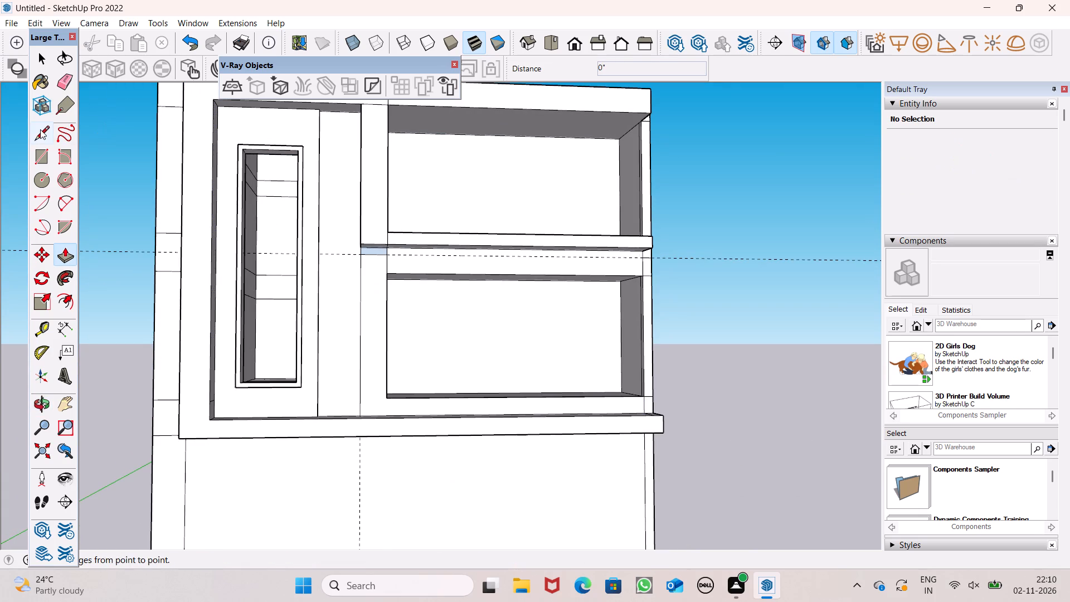
left_click(38, 130)
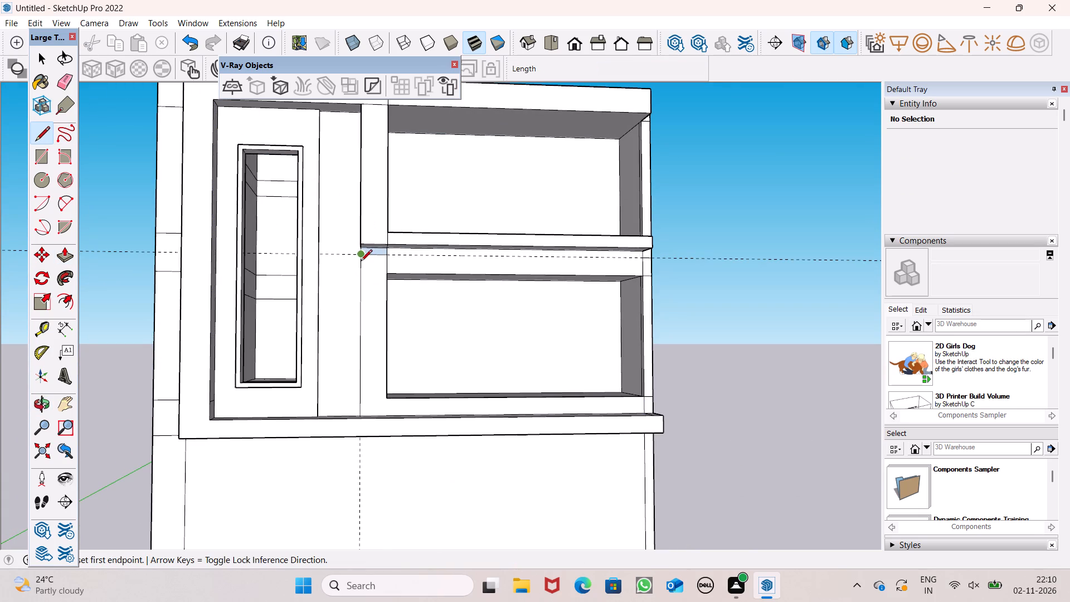
left_click(361, 259)
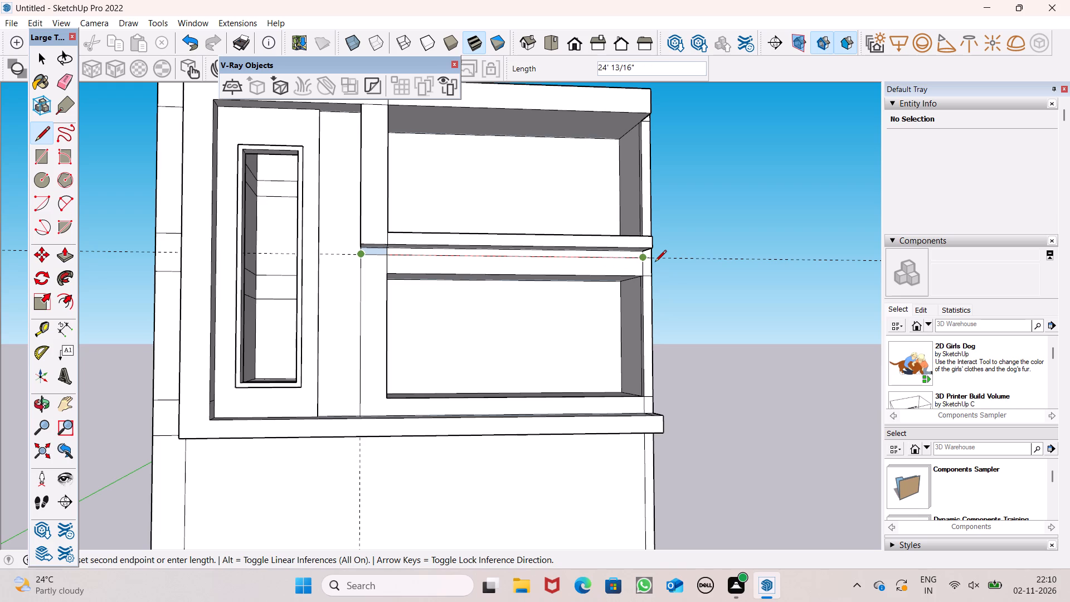
left_click(653, 260)
key("space")
Push/Pull the top corner face and the narrow side strip beside the upper opening outward 2' 1 11/16", flush with the frame.
scroll(617, 202, "down", 5)
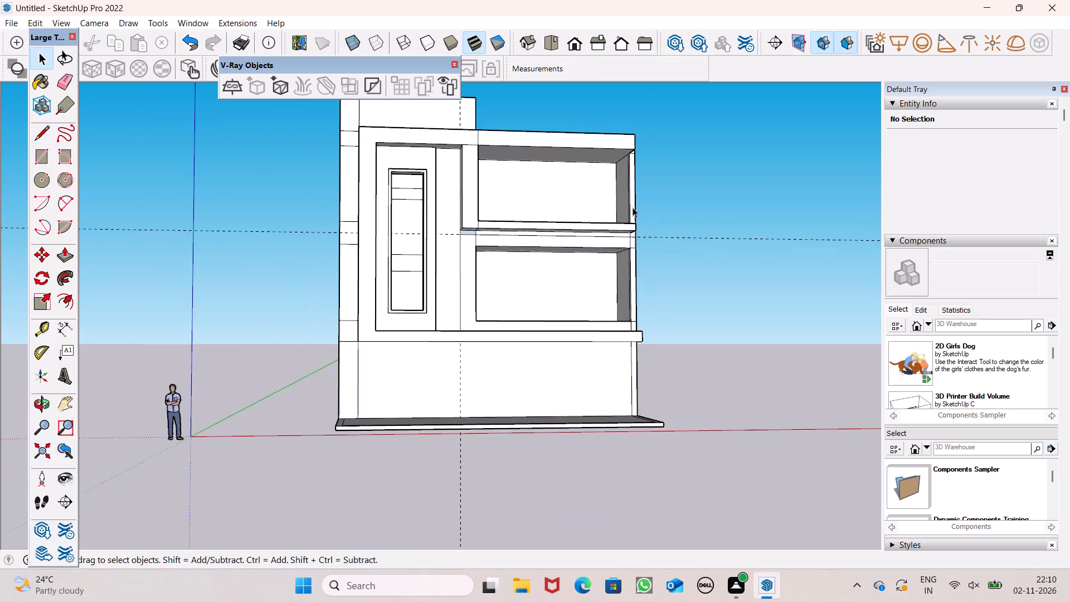
middle_click_drag(631, 211, 500, 159)
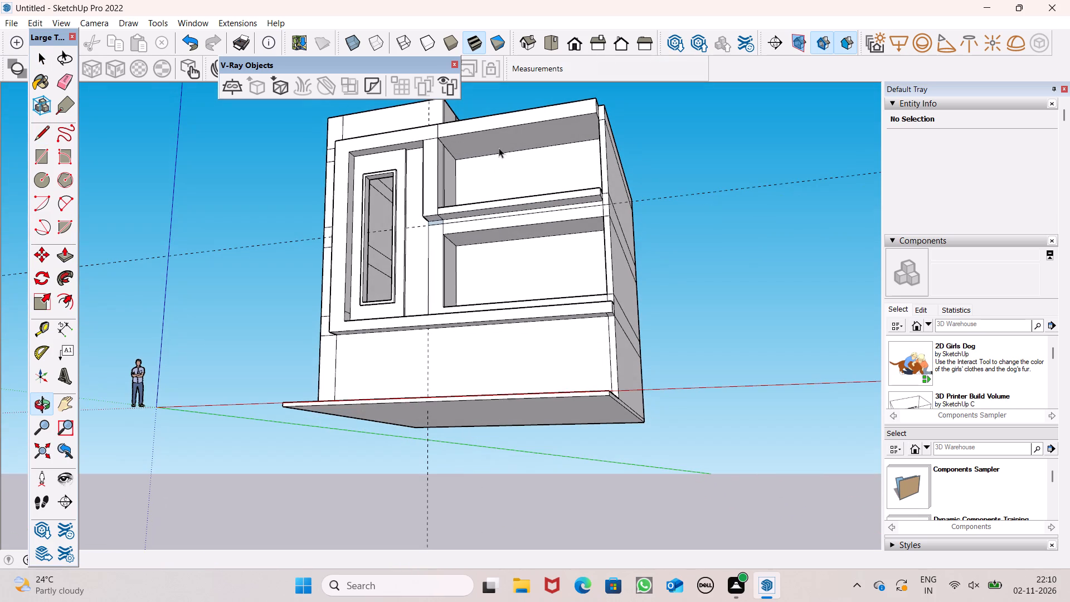
left_click(67, 249)
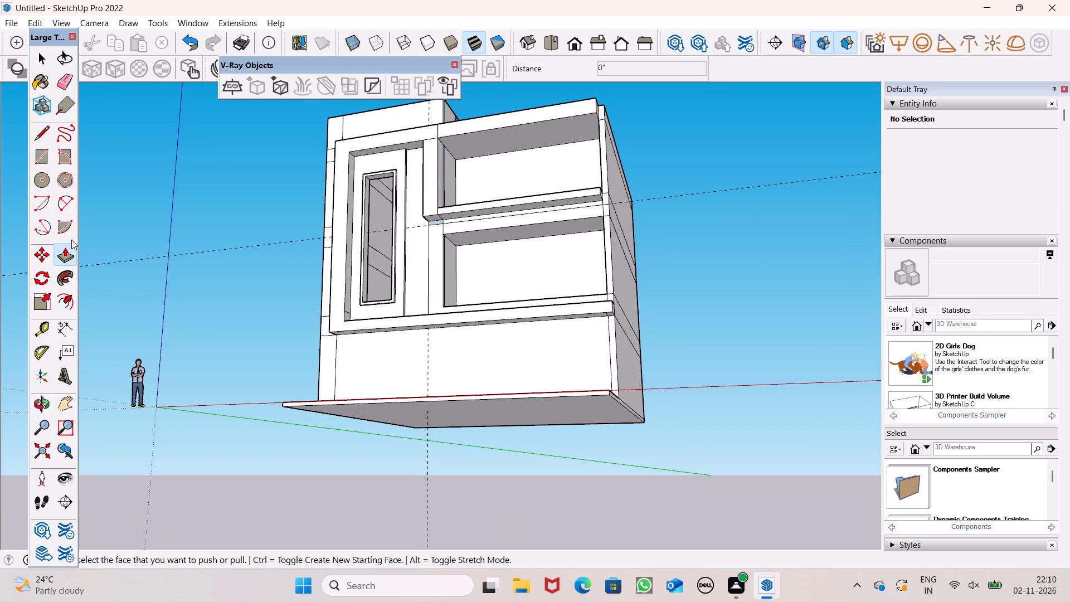
scroll(207, 201, "down", 3)
middle_click_drag(253, 248, 256, 381)
scroll(435, 266, "up", 4)
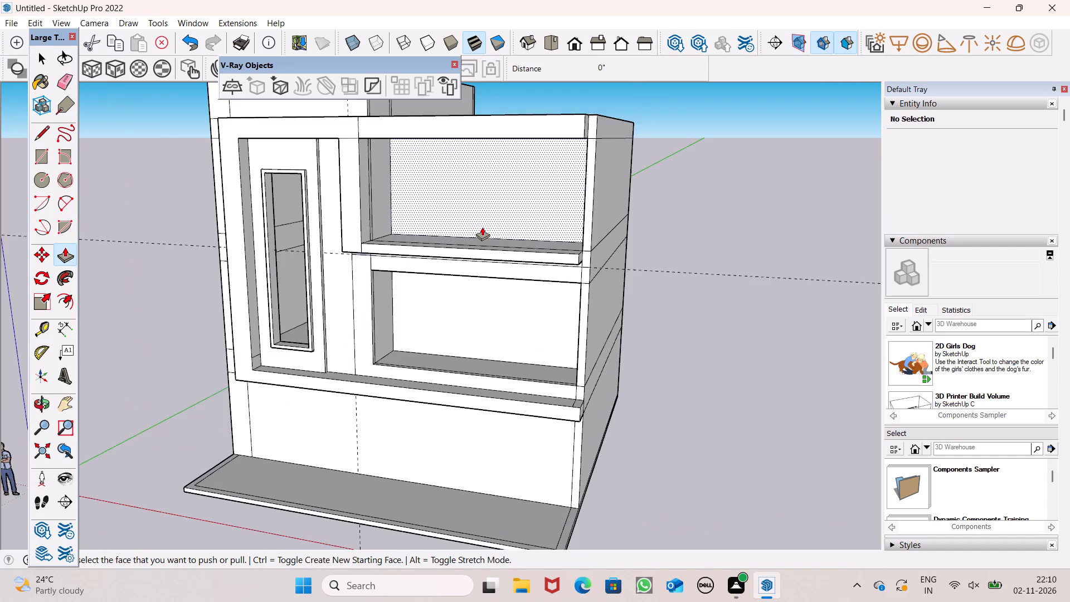
scroll(482, 227, "up", 2)
scroll(484, 226, "down", 3)
middle_click_drag(547, 285, 537, 342)
scroll(578, 287, "up", 5)
scroll(586, 189, "down", 2)
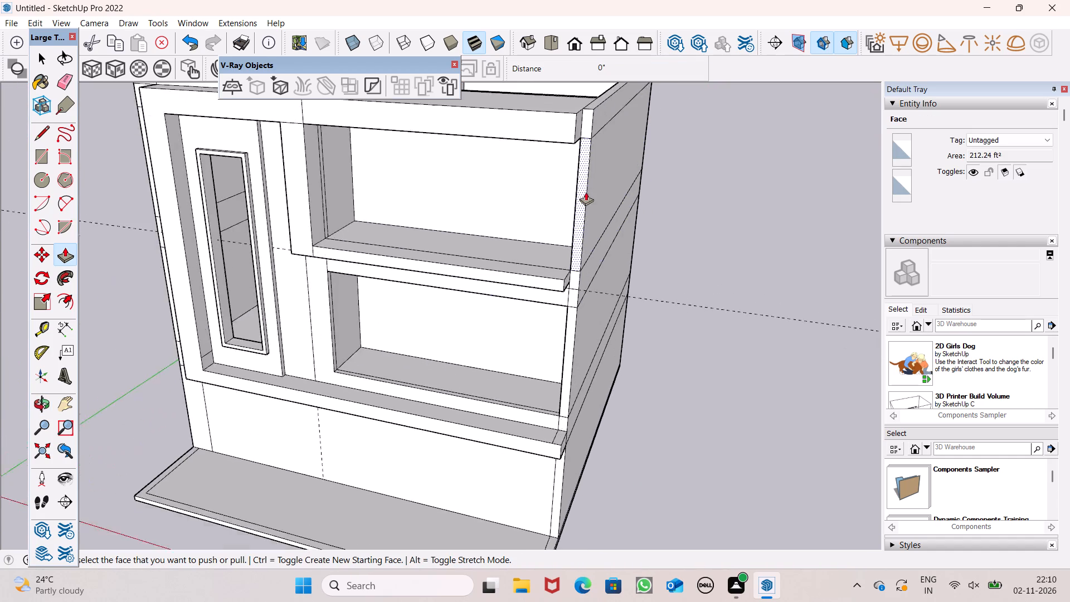
scroll(586, 192, "down", 3)
scroll(579, 111, "up", 5)
left_click_drag(590, 134, 571, 138)
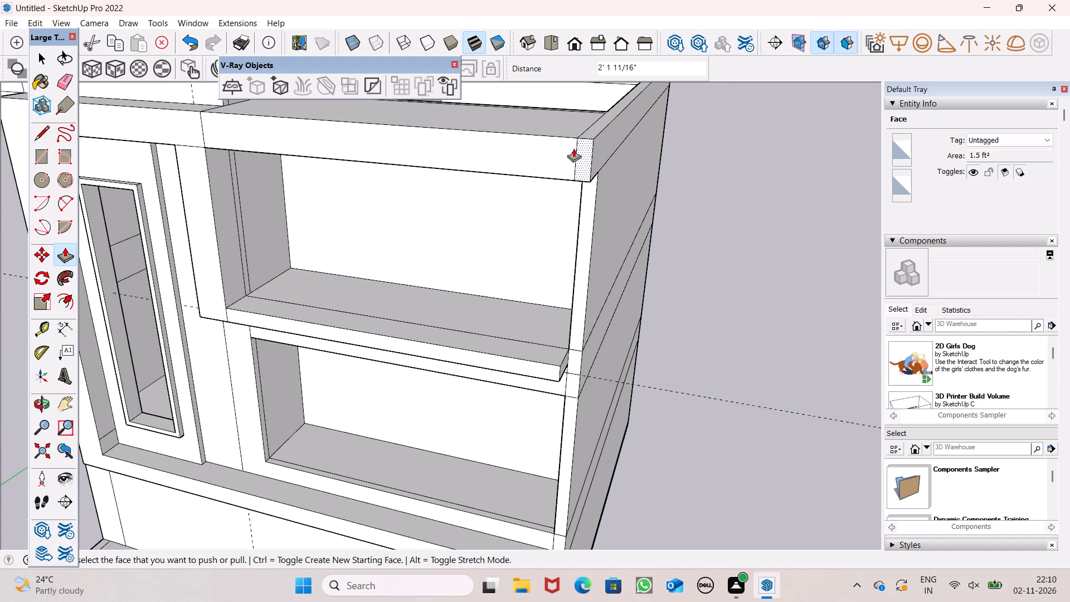
left_click_drag(582, 293, 566, 325)
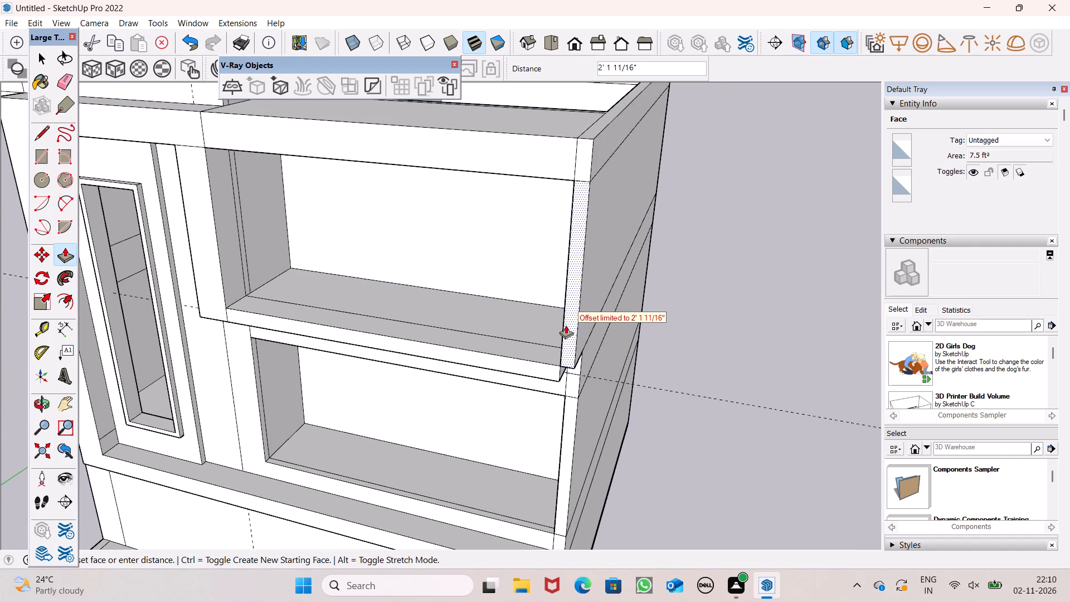
left_click_drag(566, 325, 565, 329)
Push/Pull the small corner face at the band's outer end outward, and raise its underside 6 3/4" to match the band.
middle_click_drag(576, 372, 560, 292)
scroll(565, 318, "up", 5)
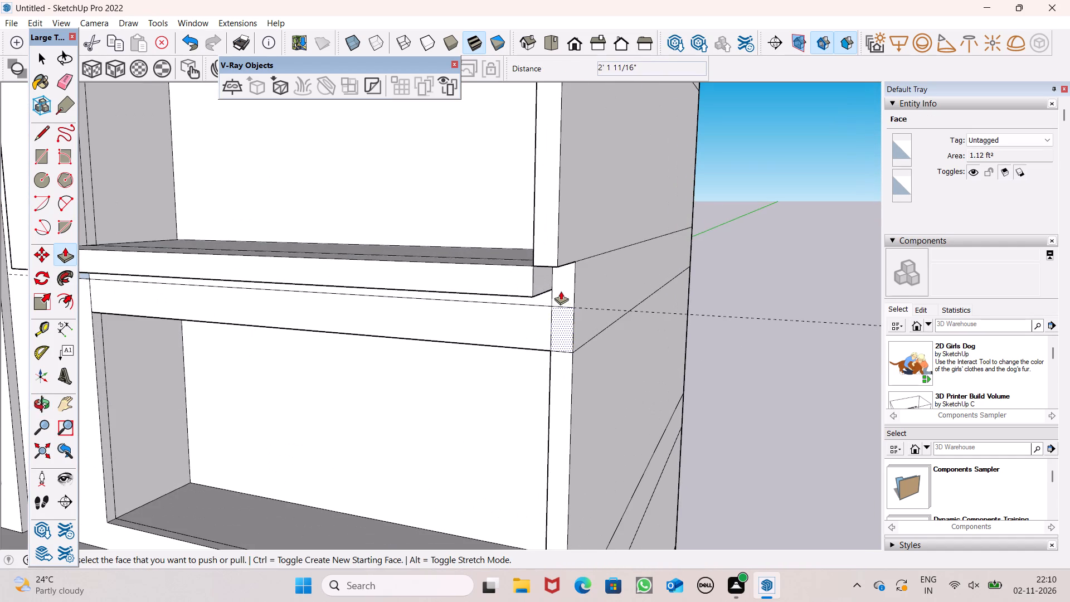
middle_click_drag(553, 295, 585, 247)
left_click_drag(587, 244, 567, 220)
left_click_drag(573, 264, 556, 245)
Push/Pull the L-shaped wall face beside and below the lower opening outward, flush with the upper projecting strip.
scroll(587, 225, "down", 10)
middle_click_drag(614, 215, 731, 217)
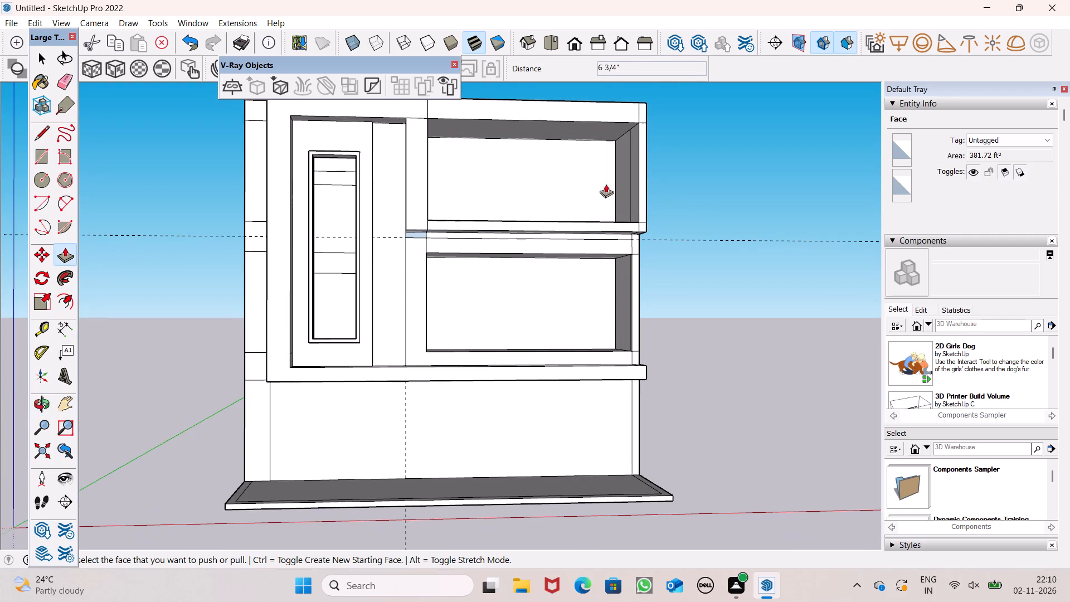
scroll(456, 215, "down", 3)
middle_click_drag(427, 230, 368, 227)
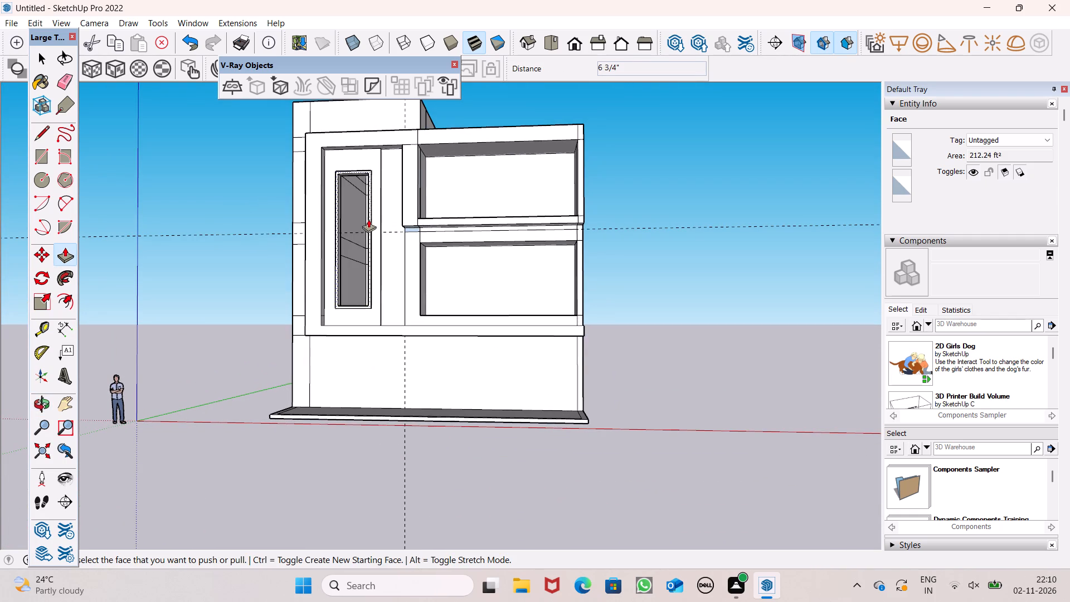
scroll(458, 227, "up", 7)
middle_click_drag(455, 258, 383, 240)
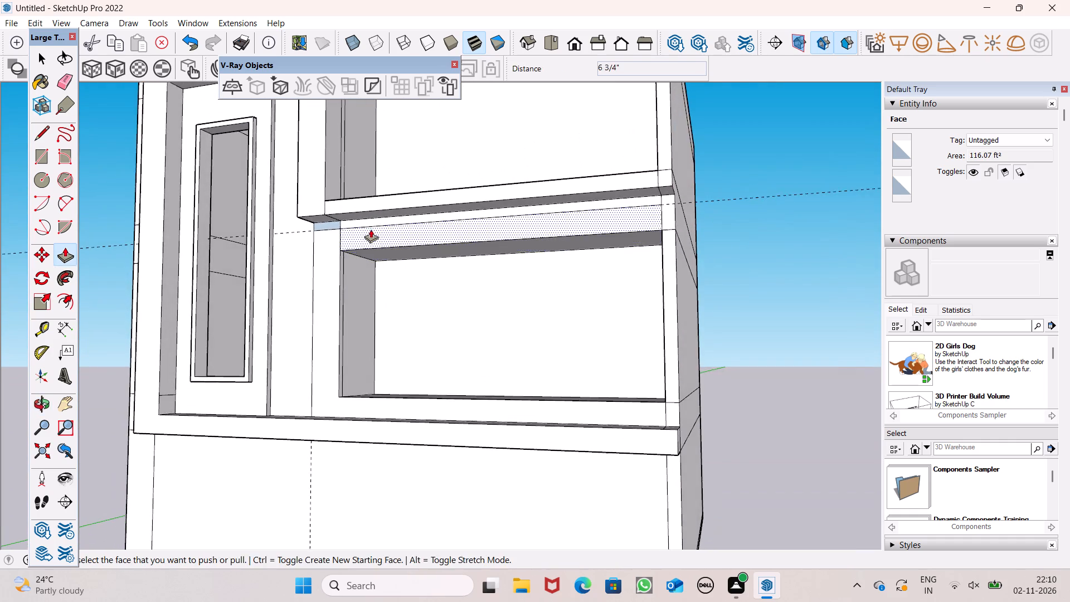
middle_click_drag(368, 234, 443, 251)
scroll(371, 238, "up", 1)
left_click_drag(363, 247, 353, 242)
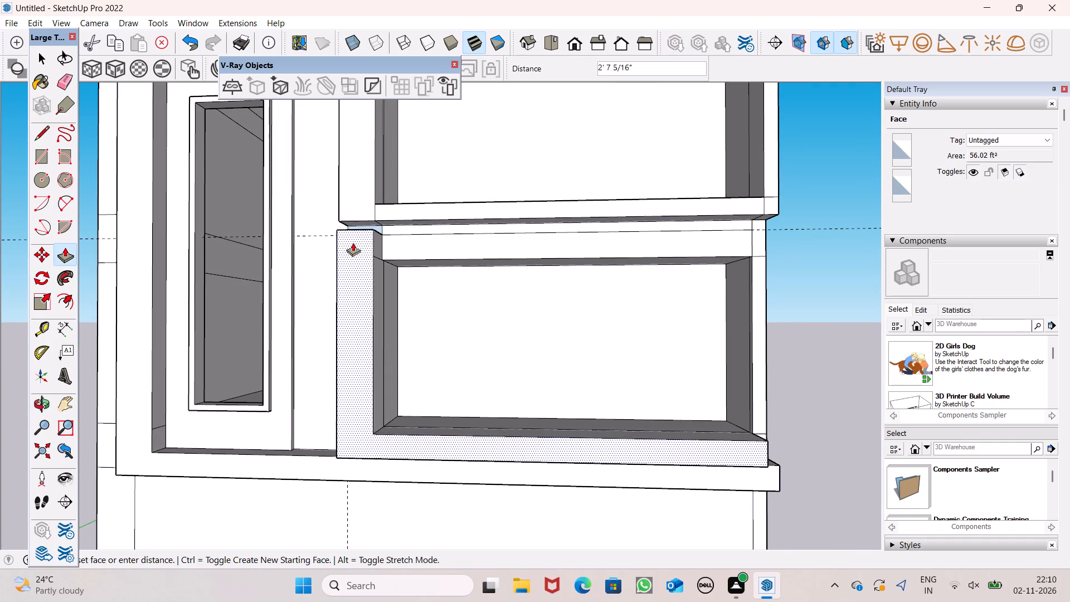
left_click_drag(353, 242, 359, 222)
middle_click_drag(410, 247, 404, 287)
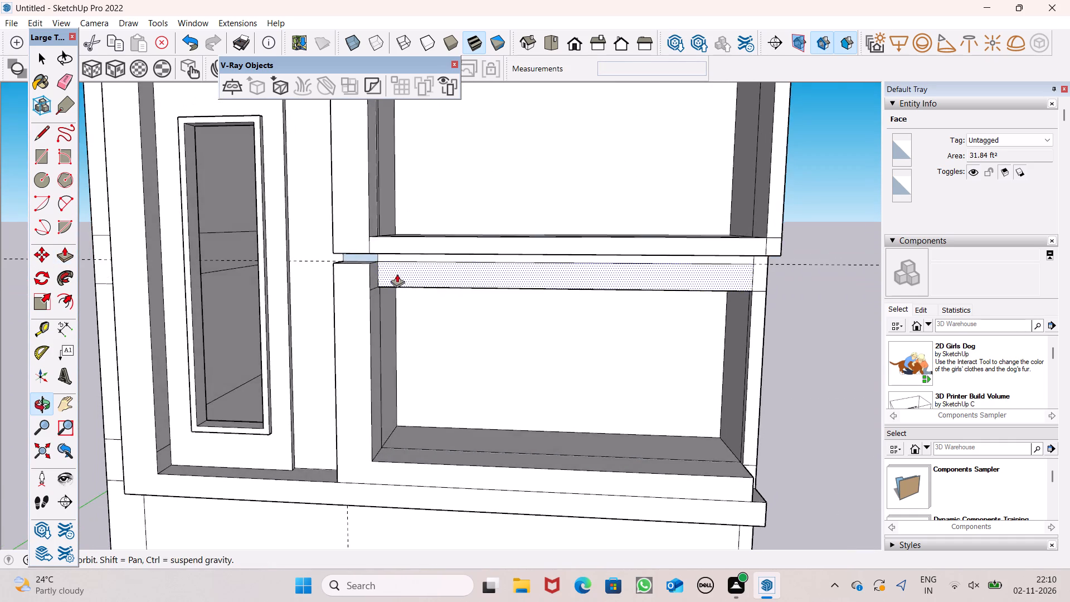
Push/Pull the band face directly above the lower opening outward 2' 1 11/16".
scroll(393, 268, "up", 3)
left_click_drag(389, 270, 349, 263)
scroll(342, 247, "down", 5)
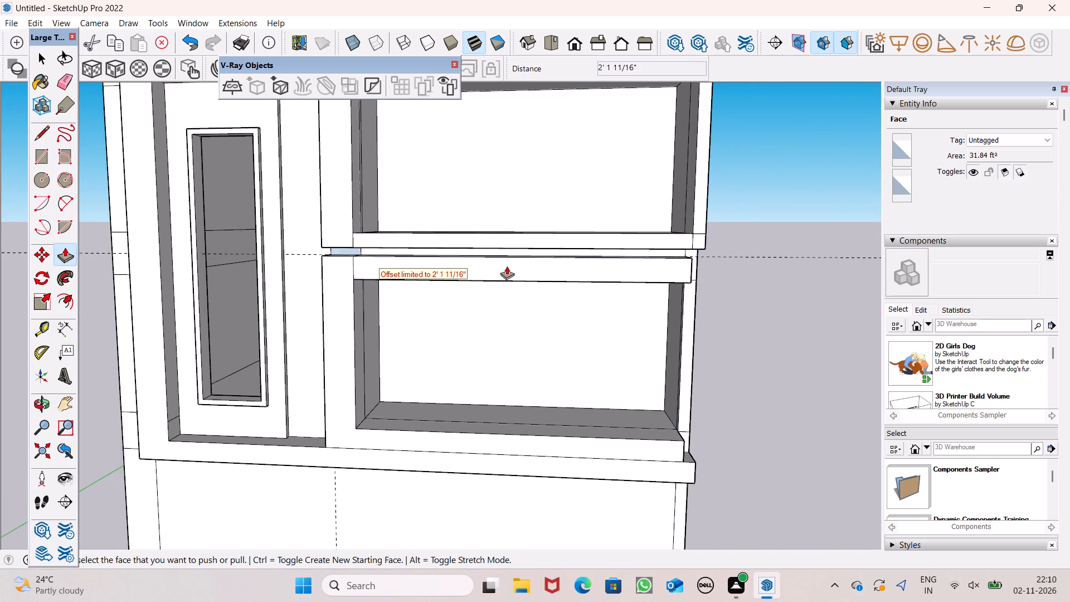
Draw a short horizontal line across the corner face at the band's outer end, level with the band's top edge.
middle_click_drag(507, 267, 492, 276)
middle_click_drag(634, 299, 562, 278)
scroll(640, 265, "up", 5)
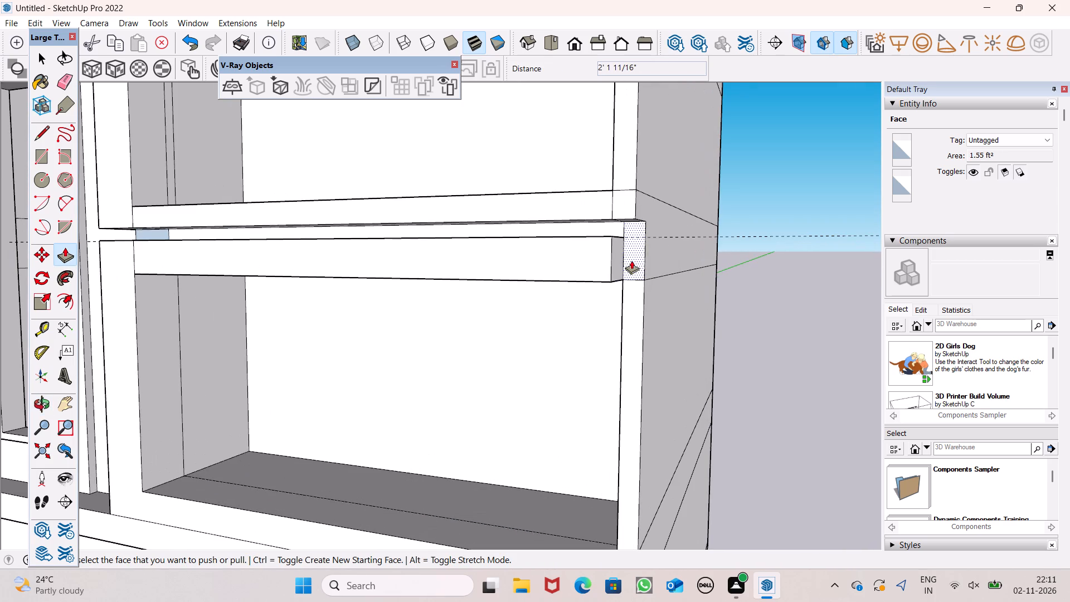
left_click(40, 140)
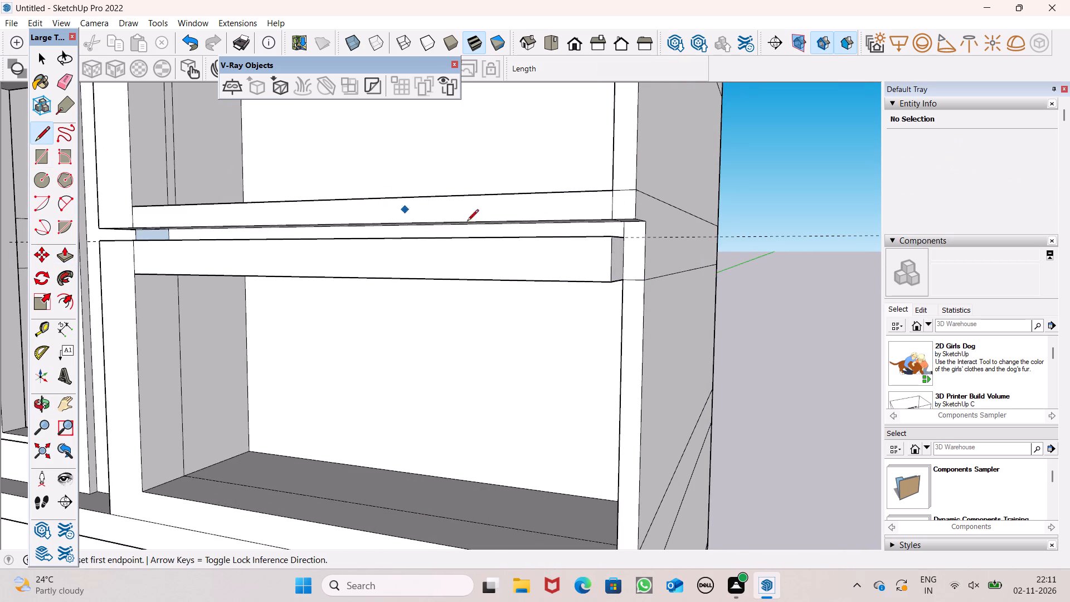
scroll(467, 222, "up", 5)
left_click(665, 240)
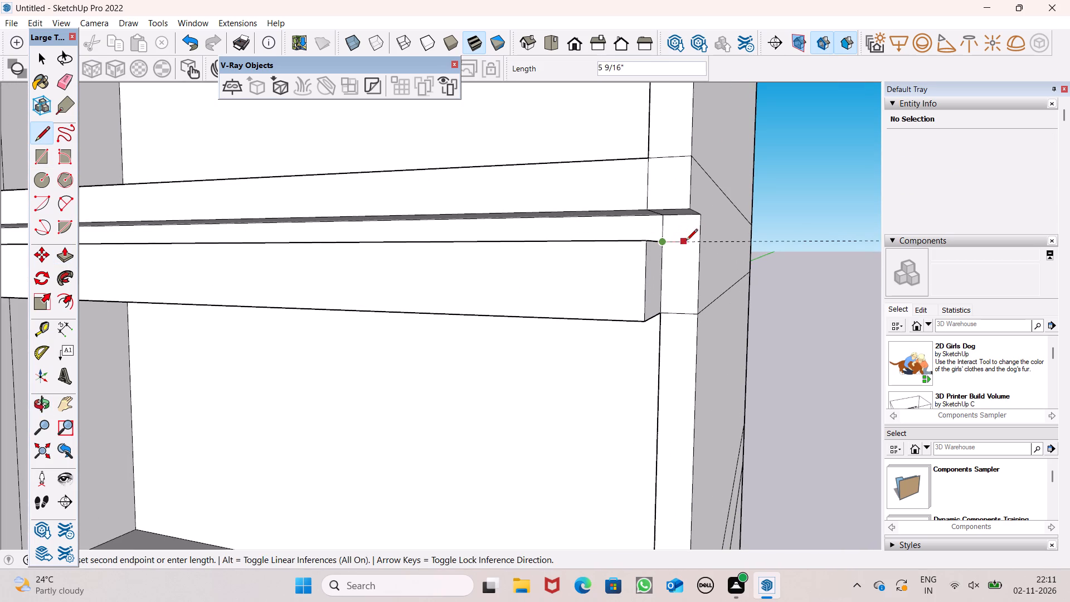
left_click(702, 245)
Push/Pull the corner face below the new line outward, flush with the band above the lower opening.
scroll(642, 167, "down", 6)
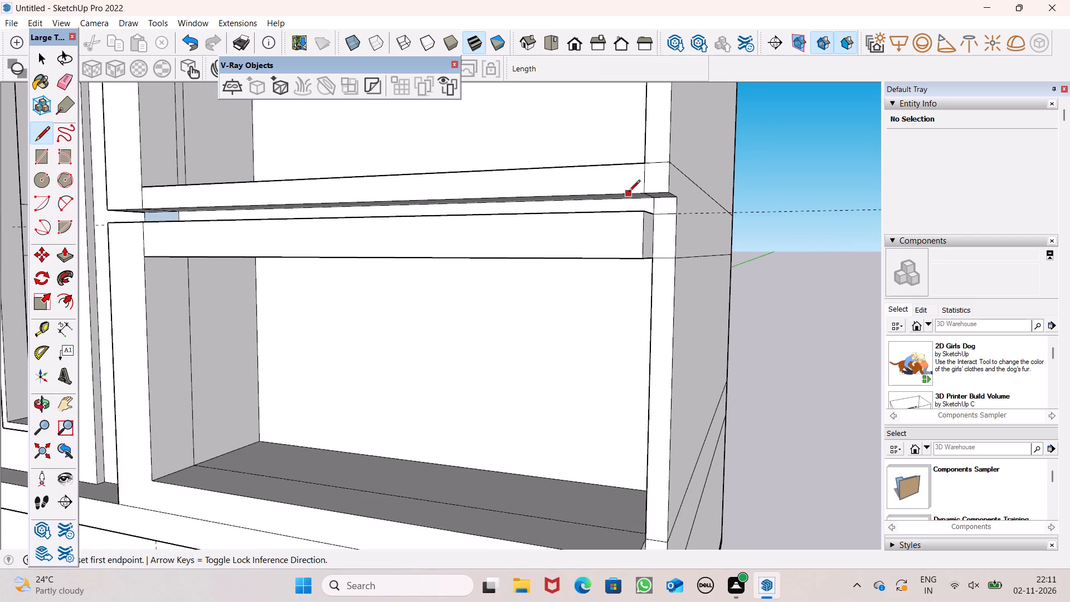
scroll(629, 192, "down", 3)
left_click(70, 252)
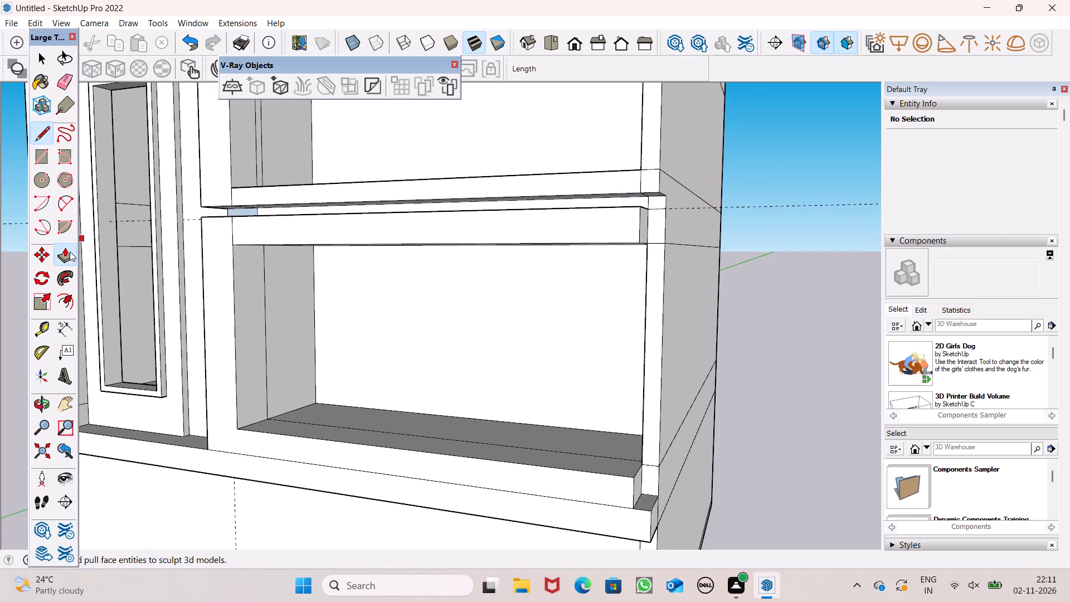
middle_click_drag(445, 242, 417, 300)
scroll(522, 287, "up", 4)
left_click_drag(698, 270, 693, 275)
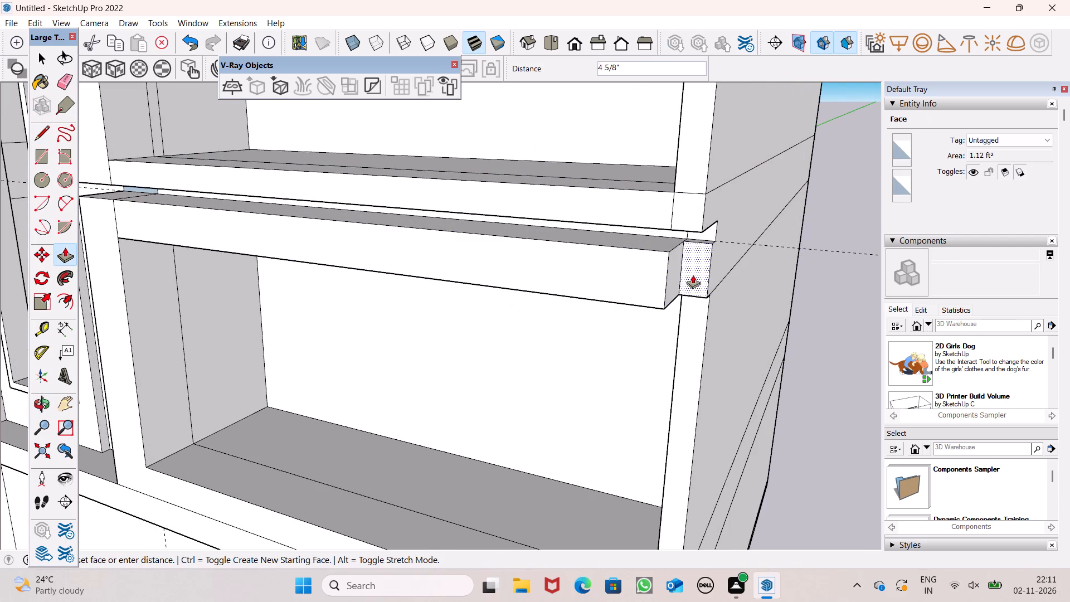
left_click_drag(693, 275, 656, 261)
Push/Pull the narrow vertical strip beside the lower opening and the small face beneath it outward, flush with the surrounding frame.
scroll(630, 230, "down", 6)
left_click_drag(664, 295, 645, 279)
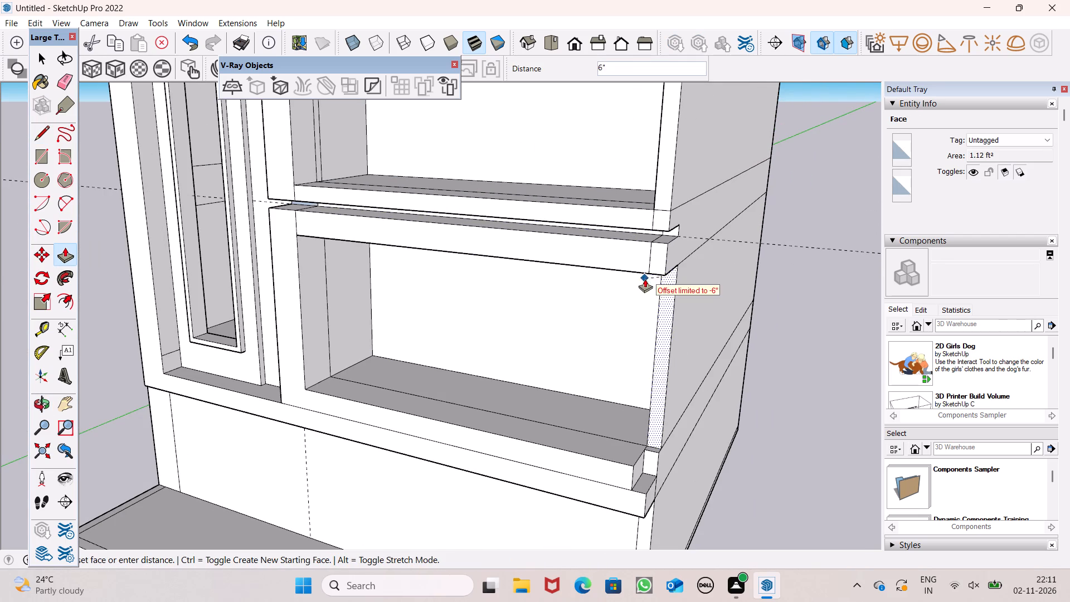
left_click_drag(645, 279, 641, 268)
scroll(638, 261, "down", 4)
scroll(640, 406, "up", 3)
left_click_drag(649, 410, 634, 413)
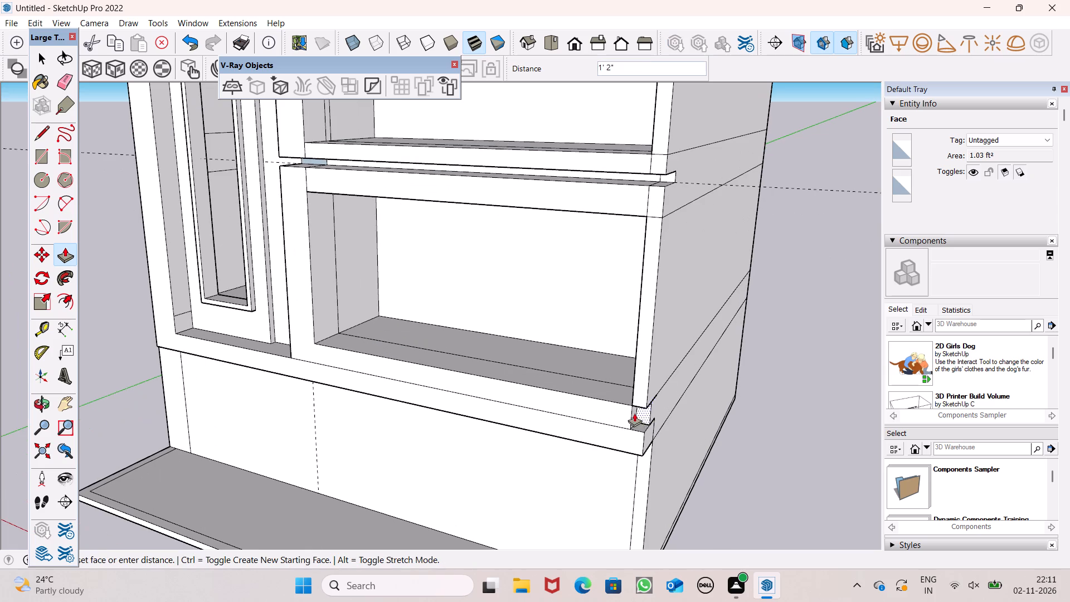
left_click_drag(634, 413, 622, 405)
Push/Pull the top face of the lower projecting band, and the adjoining top of the strip near the tall window, down 3 3/16".
scroll(644, 302, "down", 6)
middle_click_drag(622, 288, 763, 256)
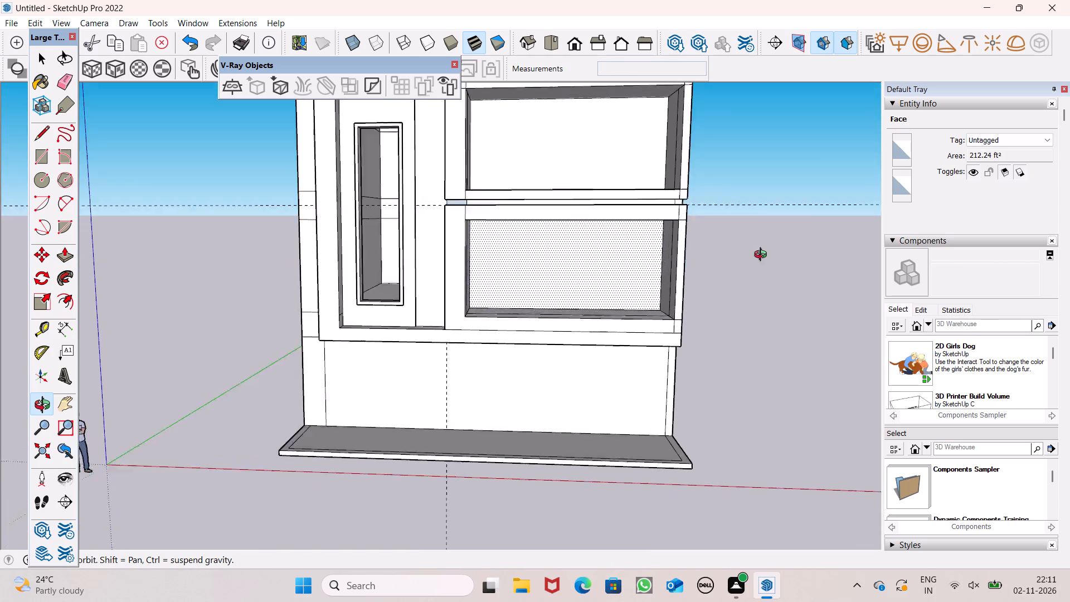
middle_click_drag(763, 256, 769, 264)
scroll(609, 205, "up", 5)
middle_click_drag(516, 212, 515, 255)
scroll(514, 255, "up", 8)
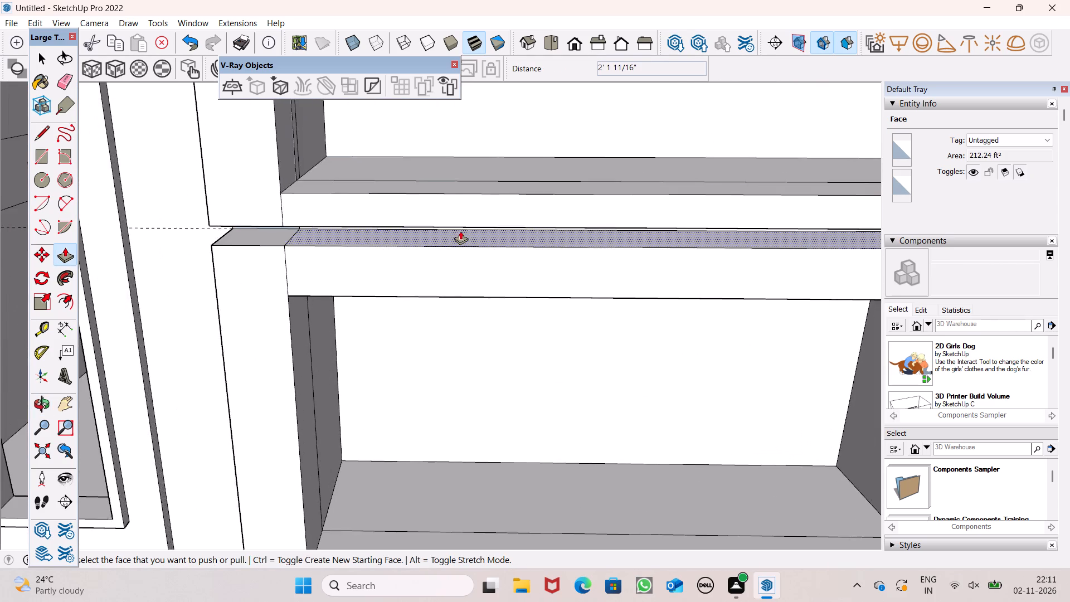
left_click_drag(453, 235, 446, 244)
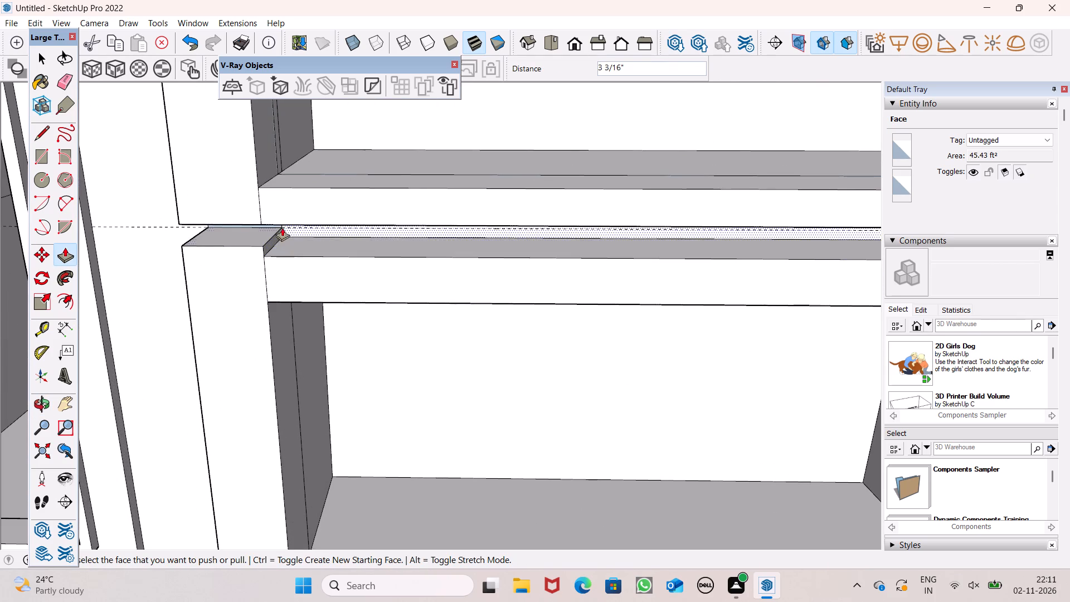
left_click_drag(242, 237, 286, 259)
scroll(330, 232, "down", 5)
middle_click_drag(342, 237, 358, 114)
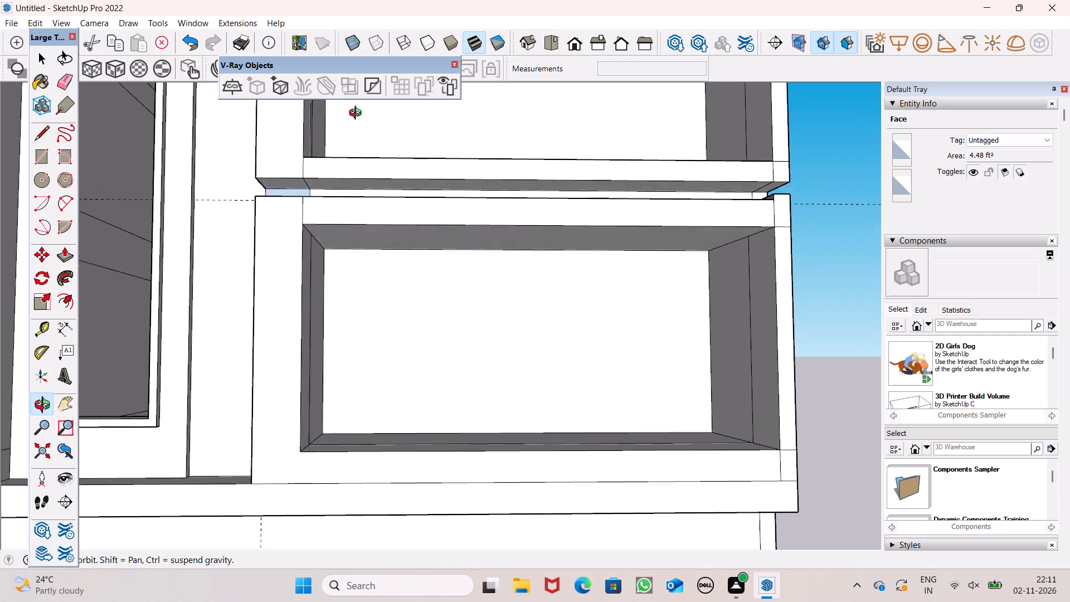
middle_click_drag(358, 114, 358, 106)
scroll(338, 217, "up", 2)
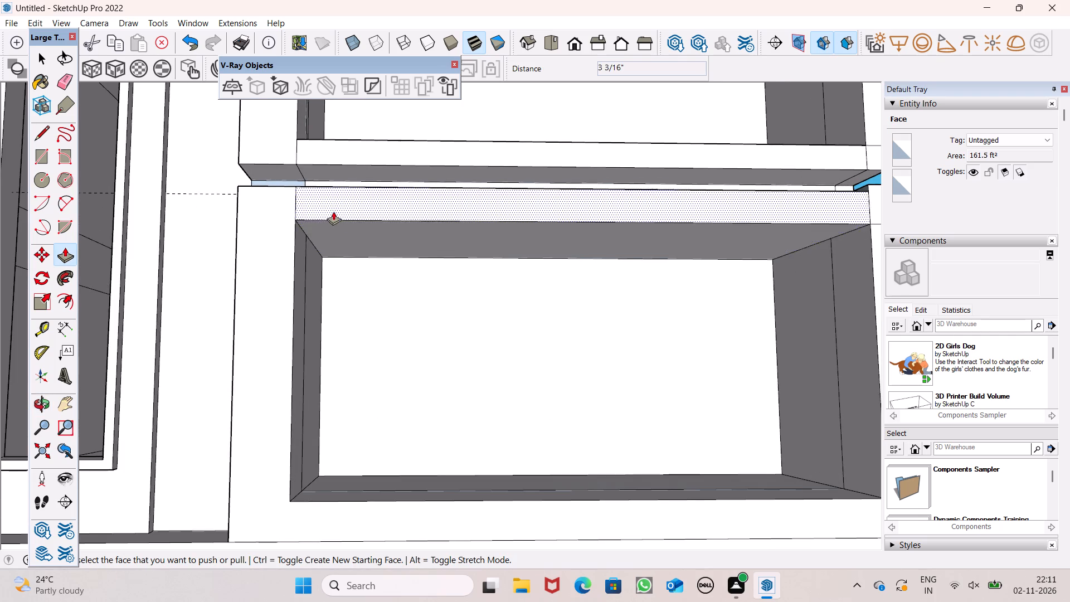
Push/Pull the small top face at the band's outer corner down 3 3/16", level with the rest of the band.
scroll(333, 211, "down", 4)
middle_click_drag(466, 243, 416, 285)
scroll(640, 226, "up", 7)
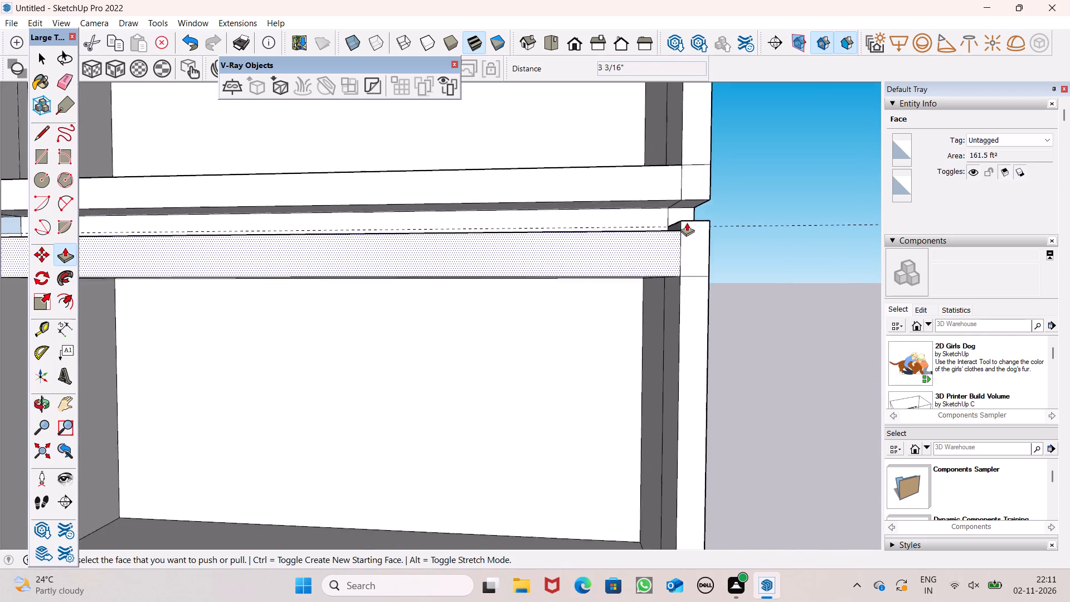
middle_click_drag(689, 227, 662, 279)
left_click_drag(687, 252, 679, 261)
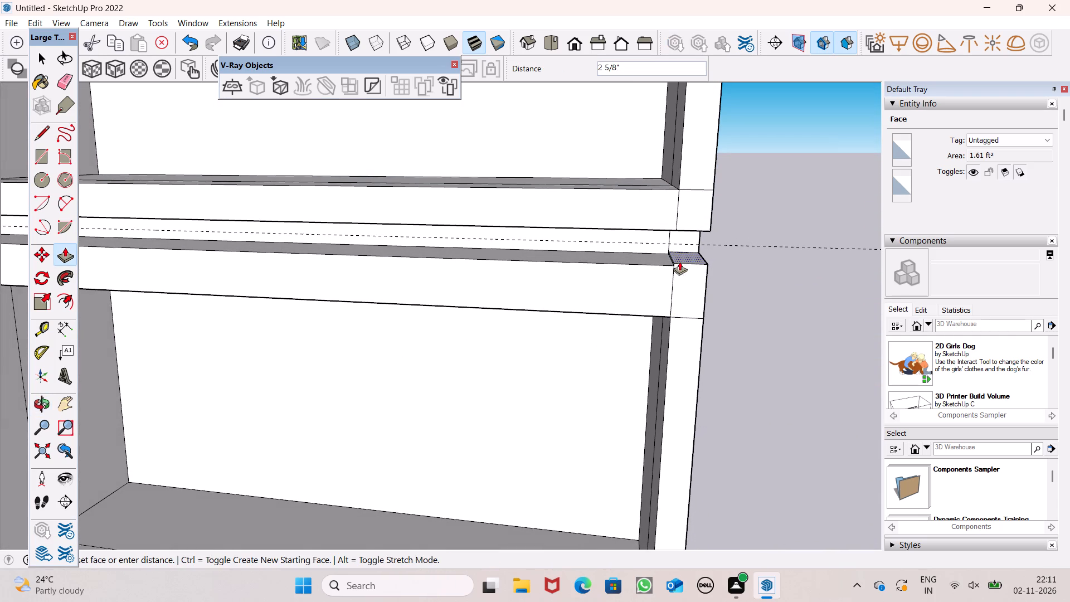
left_click_drag(679, 261, 668, 265)
Erase the horizontal guide line crossing the facade between the two openings.
scroll(718, 226, "down", 6)
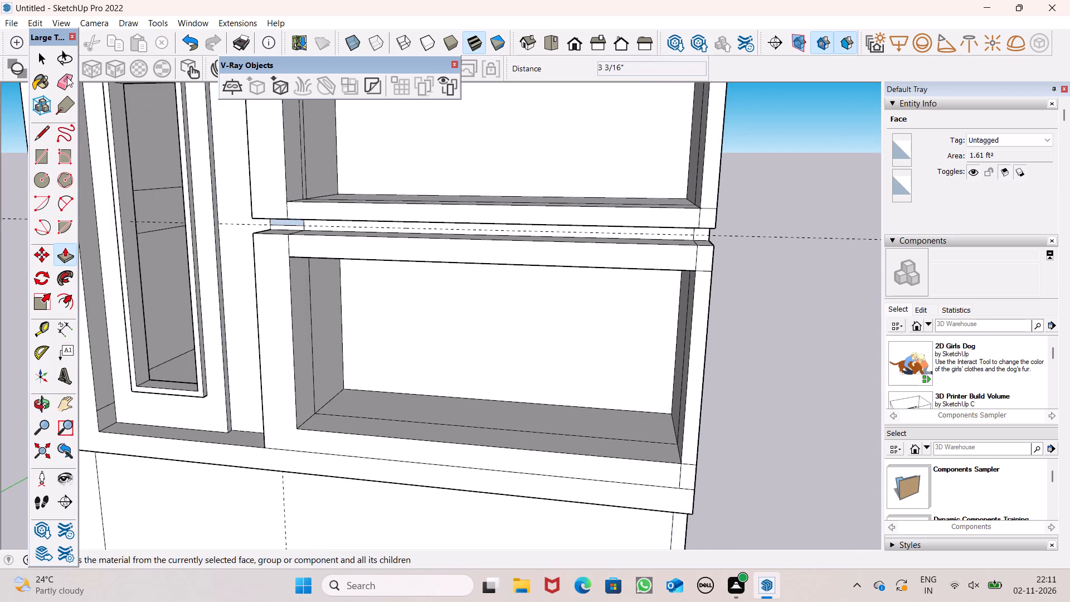
left_click(67, 77)
scroll(405, 164, "down", 6)
left_click_drag(178, 182, 166, 203)
Erase the short vertical edges at both ends of the recessed strip between the openings, merging it into one face.
middle_click_drag(258, 210, 293, 193)
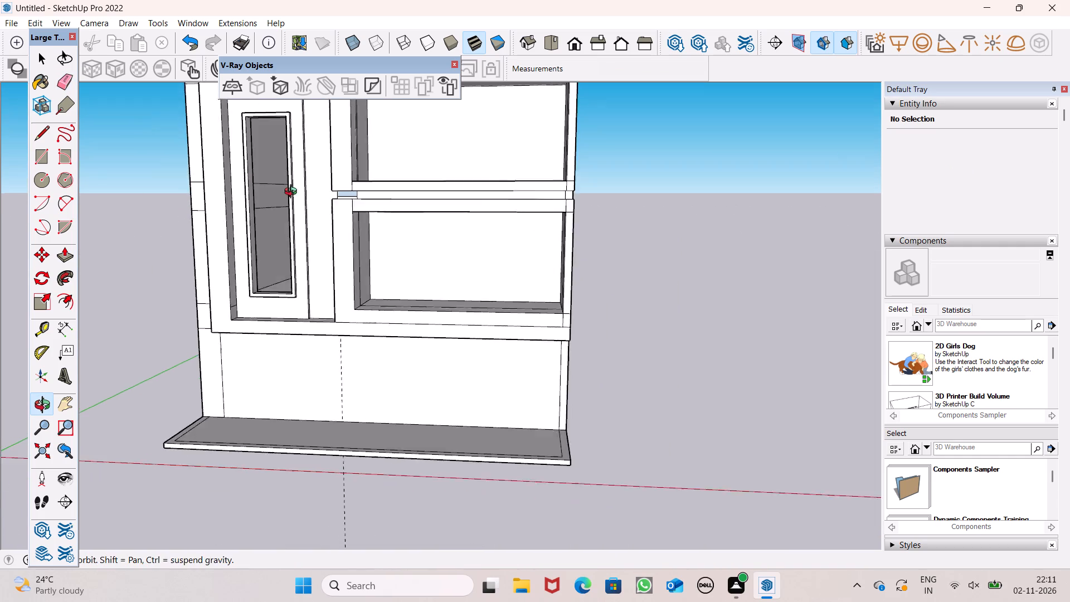
middle_click_drag(293, 193, 311, 192)
scroll(340, 201, "up", 12)
left_click(373, 188)
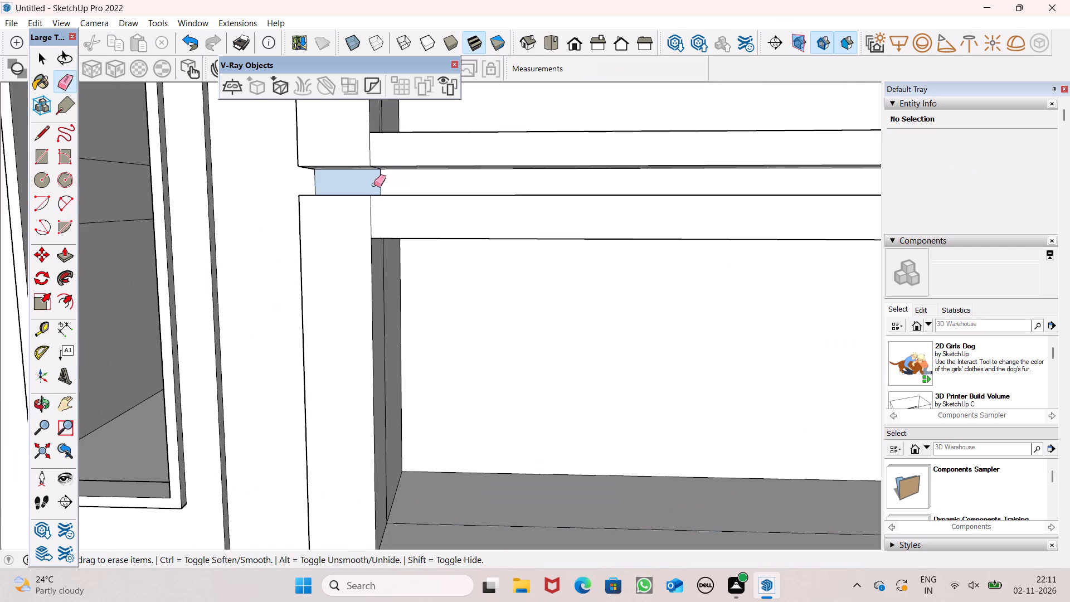
left_click_drag(388, 184, 377, 179)
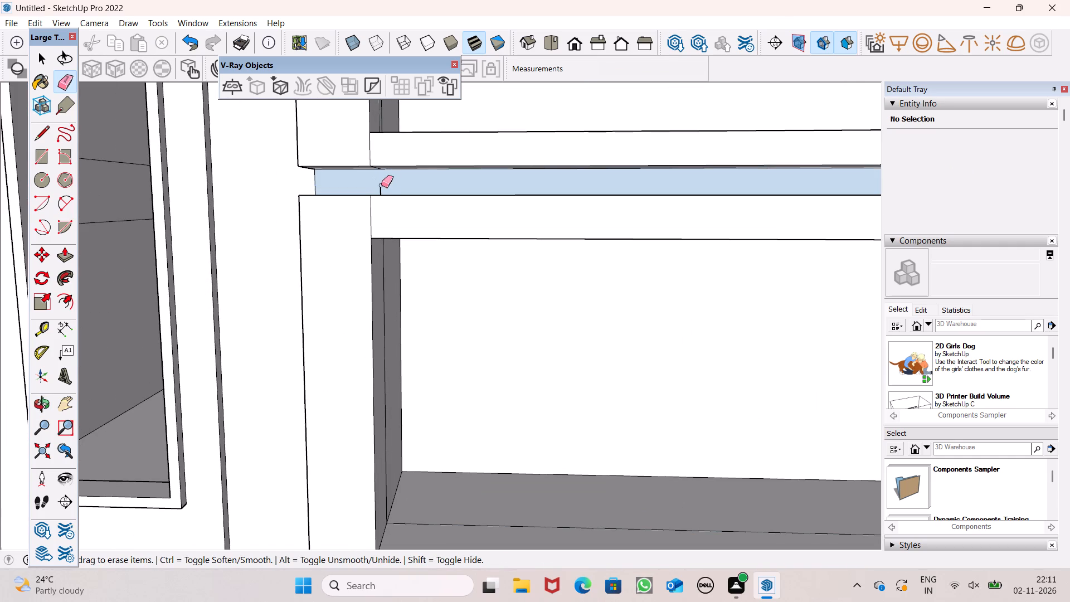
left_click_drag(386, 185, 378, 186)
scroll(377, 171, "down", 6)
middle_click_drag(390, 200, 367, 202)
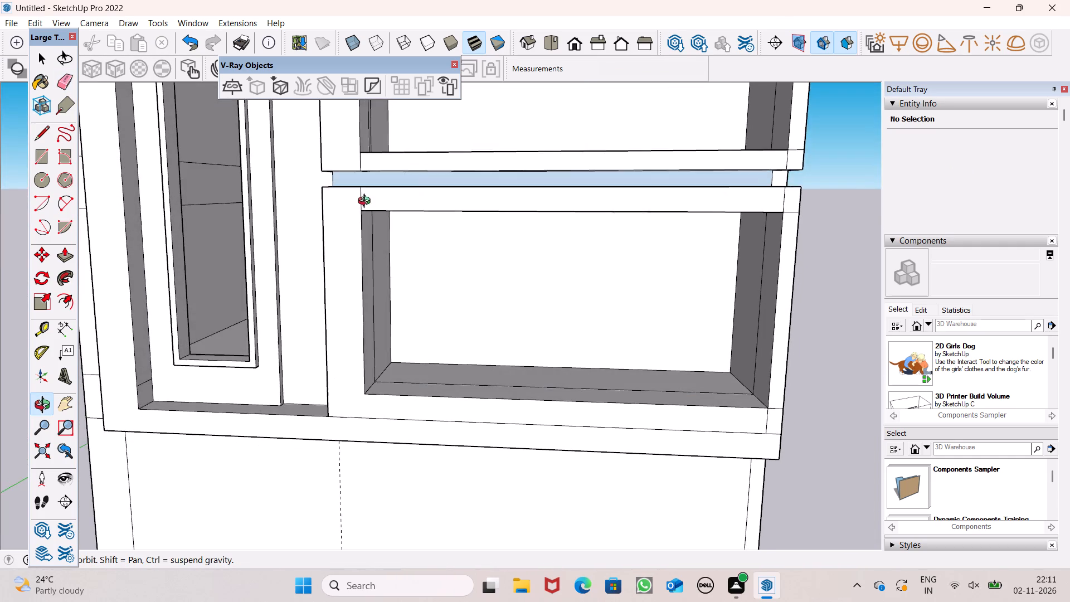
middle_click_drag(367, 202, 381, 215)
scroll(403, 167, "down", 1)
scroll(596, 200, "up", 3)
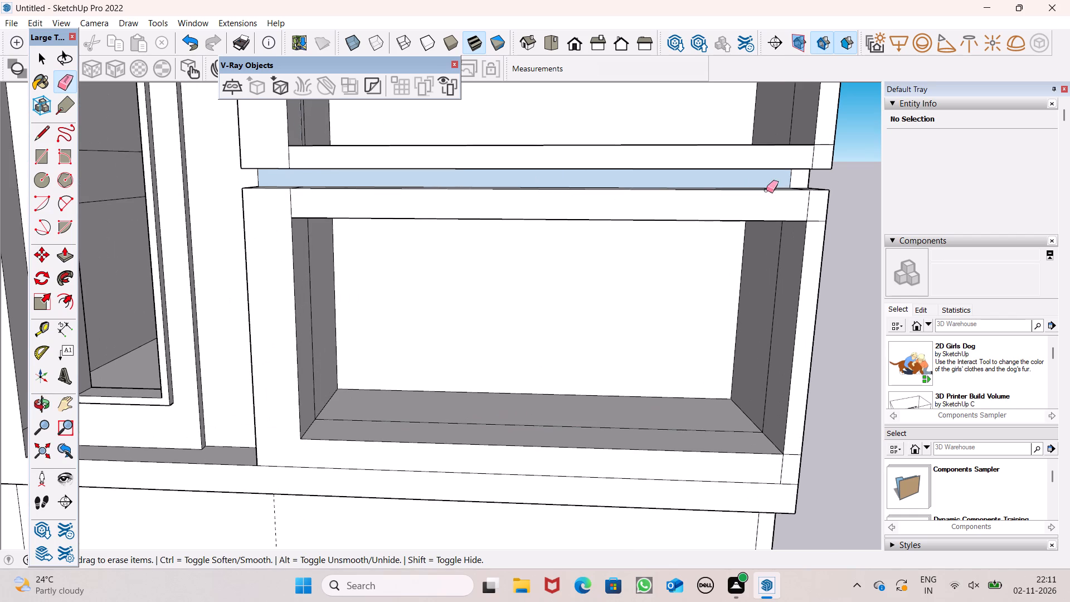
left_click(791, 180)
Erase the vertical guide line running down the front of the building.
scroll(481, 159, "down", 10)
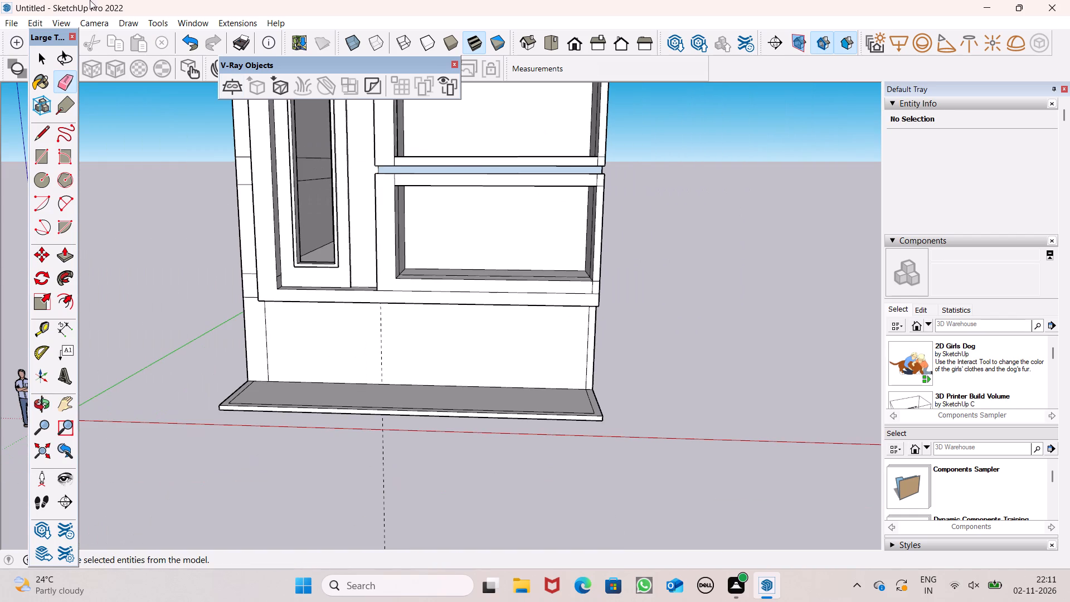
scroll(189, 96, "down", 2)
middle_click_drag(231, 154, 319, 172)
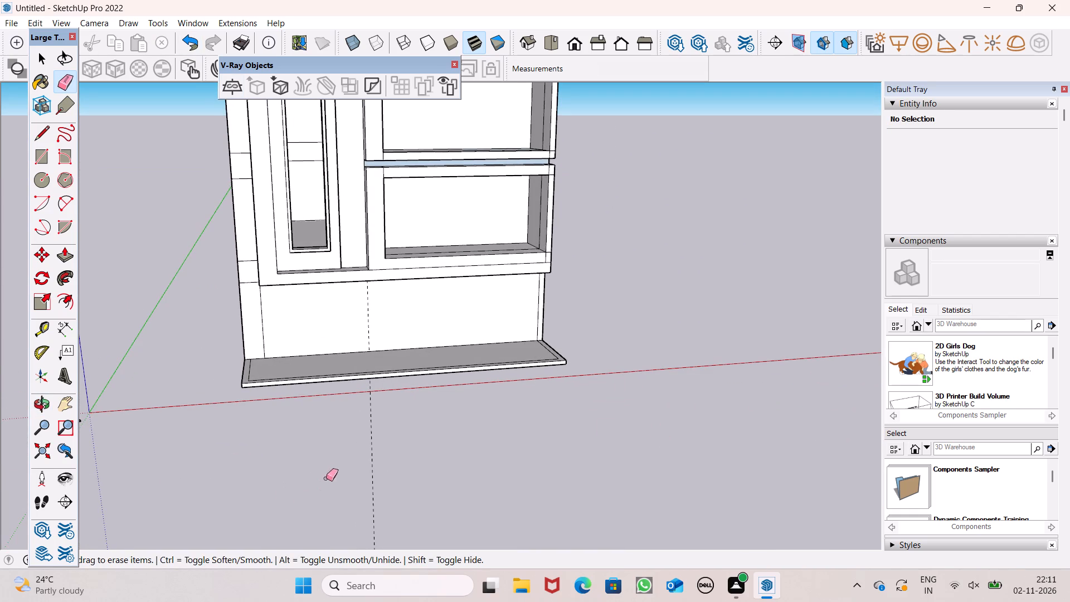
left_click_drag(351, 471, 372, 457)
middle_click_drag(372, 454, 335, 415)
scroll(264, 334, "down", 5)
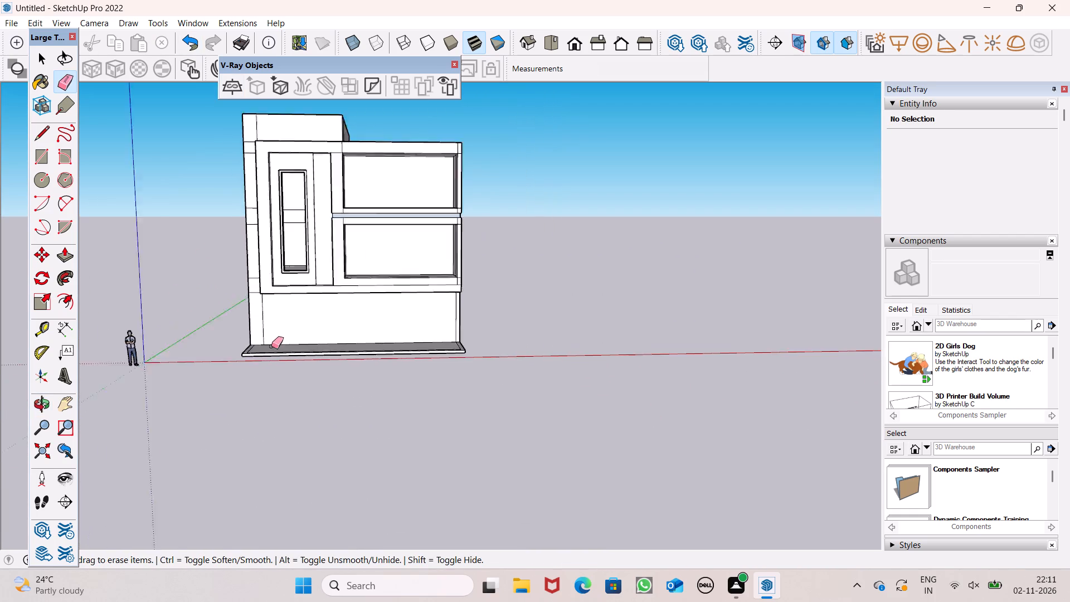
Erase the short horizontal edges crossing the narrow wall strip beside the projecting front frame, from top to bottom.
scroll(271, 346, "down", 1)
scroll(226, 215, "up", 7)
scroll(255, 141, "up", 7)
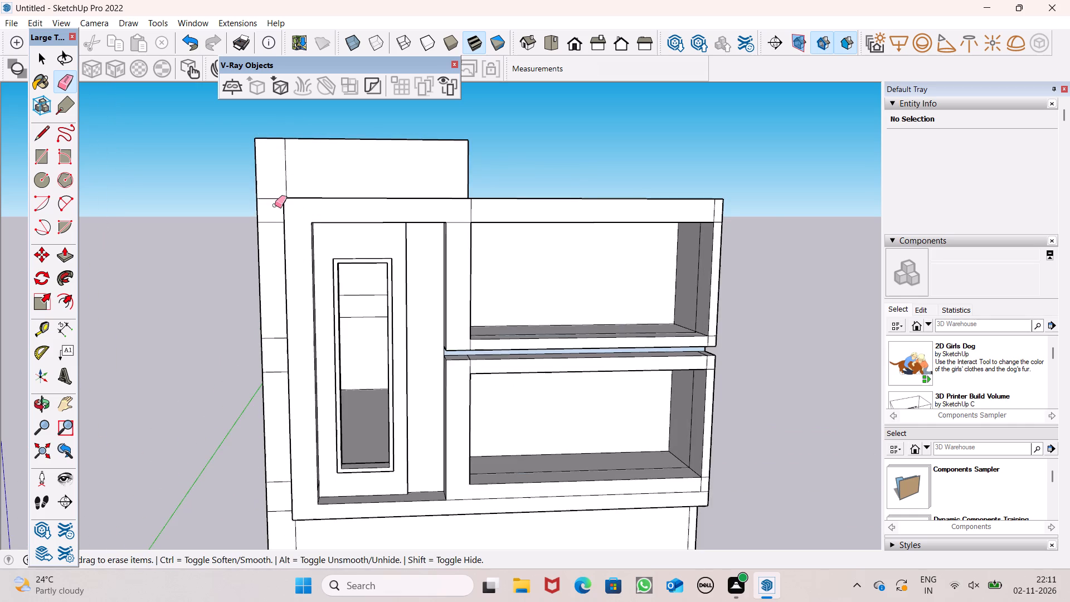
left_click_drag(270, 196, 294, 178)
scroll(287, 162, "down", 3)
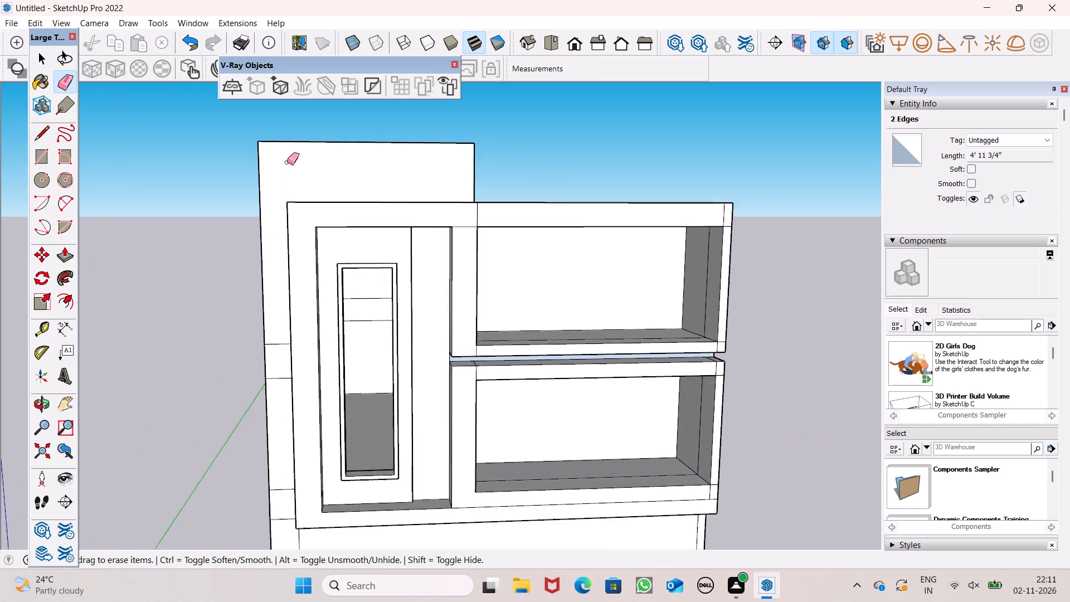
scroll(287, 162, "down", 2)
scroll(268, 286, "up", 4)
left_click_drag(280, 289, 280, 319)
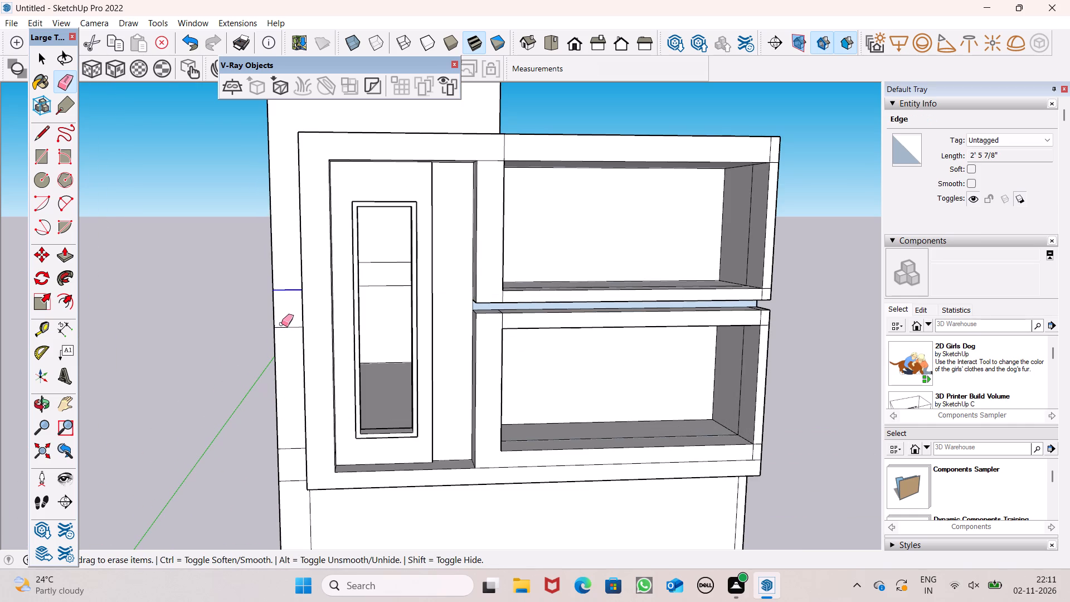
left_click(281, 327)
scroll(290, 240, "down", 6)
scroll(273, 358, "up", 5)
left_click_drag(299, 366, 301, 382)
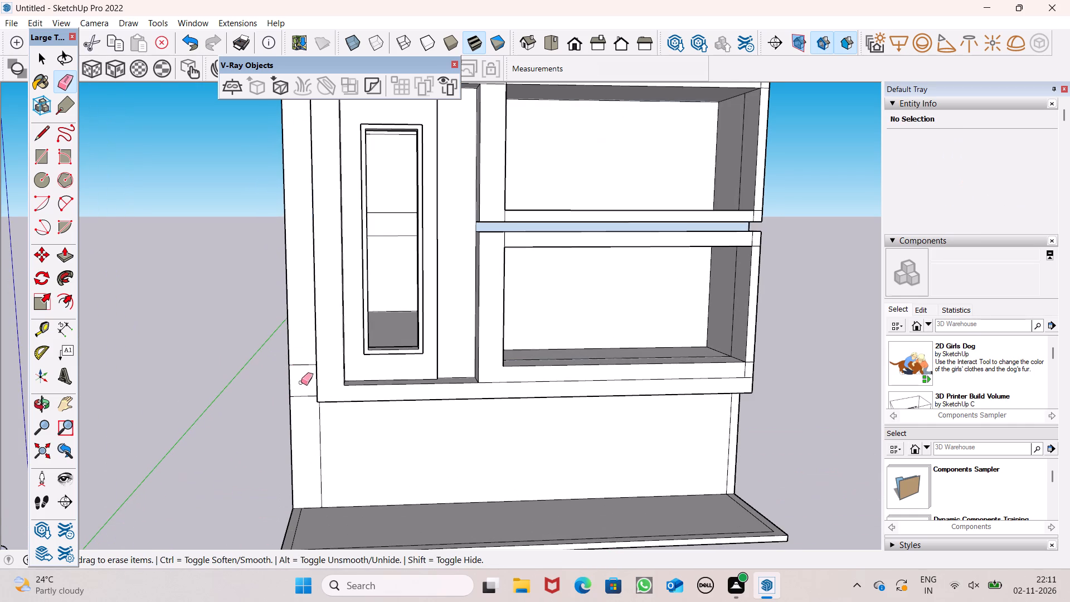
left_click_drag(301, 382, 308, 401)
scroll(304, 302, "down", 7)
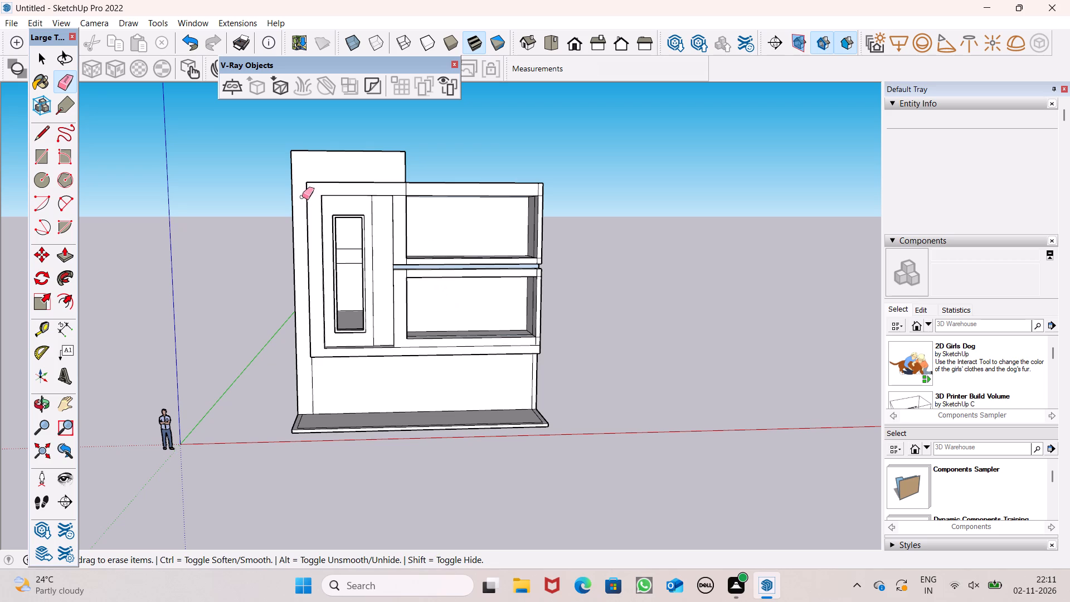
Draw a line about 1' 10 1/2" long on the inner back edge of the taller block's open top, closing it with a face.
scroll(298, 179, "up", 6)
middle_click_drag(352, 221, 349, 323)
scroll(344, 222, "down", 6)
middle_click_drag(367, 213, 359, 237)
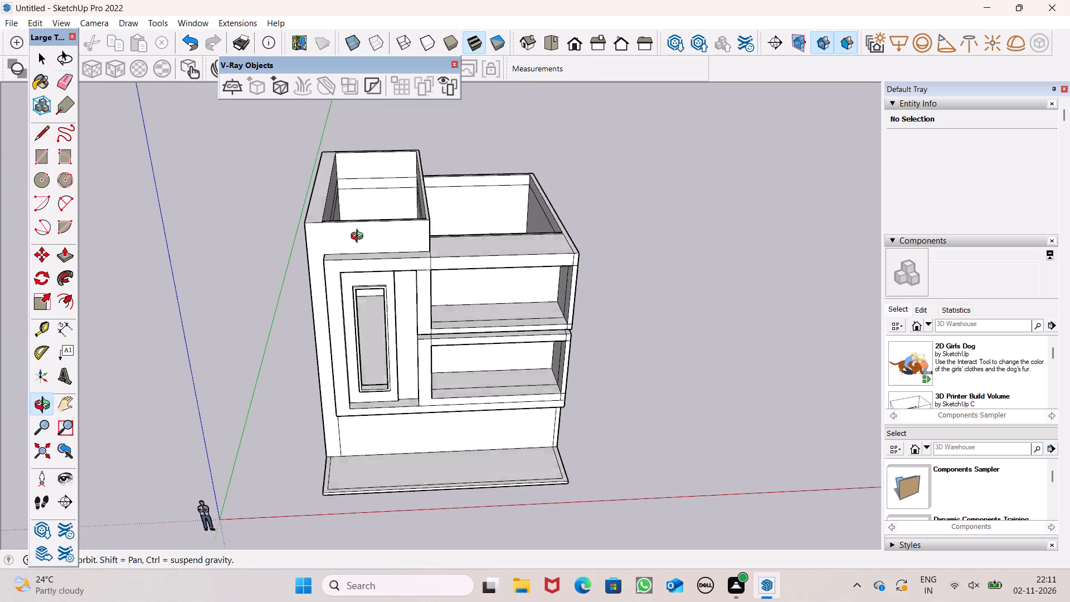
middle_click_drag(359, 237, 356, 381)
scroll(366, 241, "up", 6)
scroll(273, 269, "down", 2)
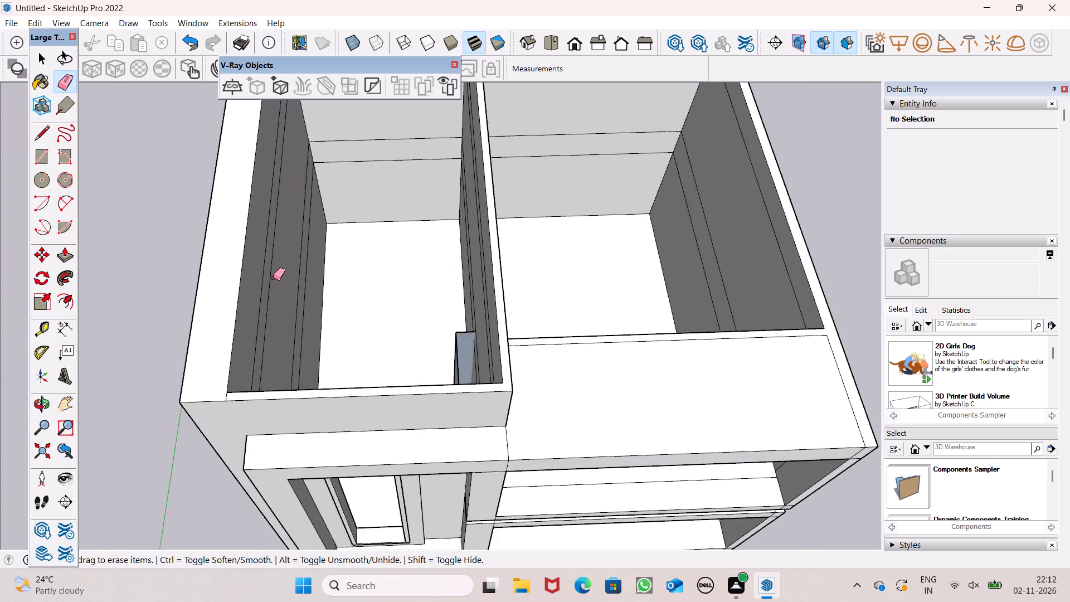
scroll(273, 278, "down", 4)
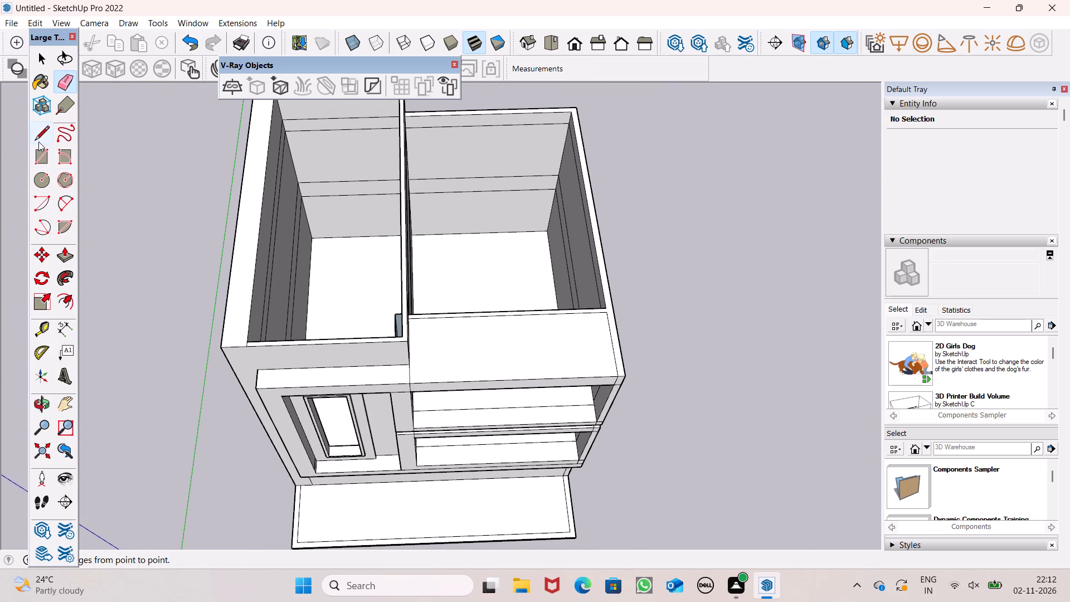
left_click(38, 134)
scroll(292, 188, "up", 4)
scroll(297, 198, "down", 5)
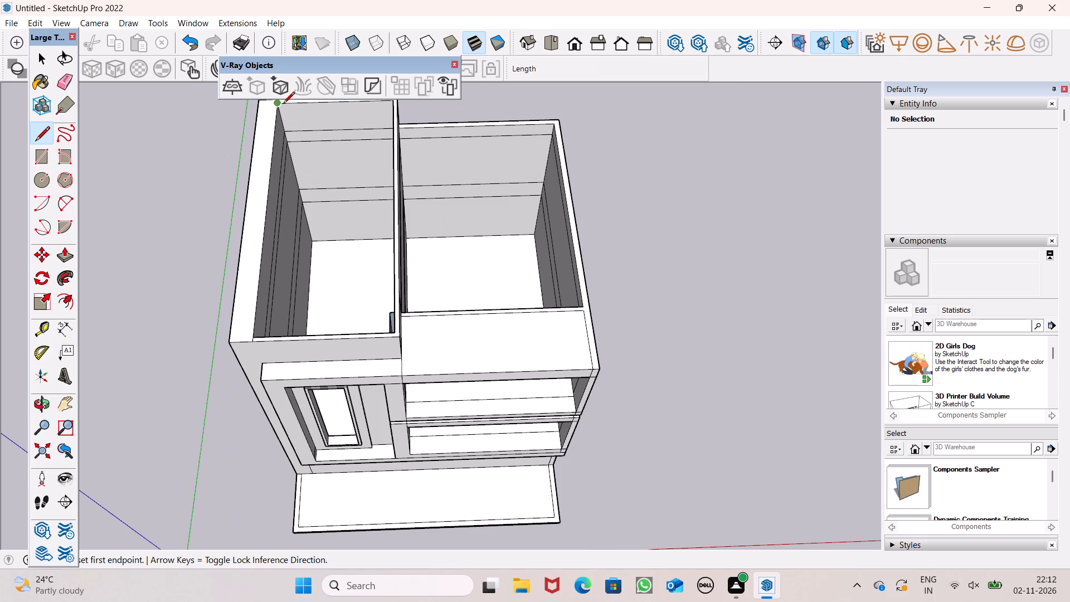
left_click(283, 104)
left_click(292, 104)
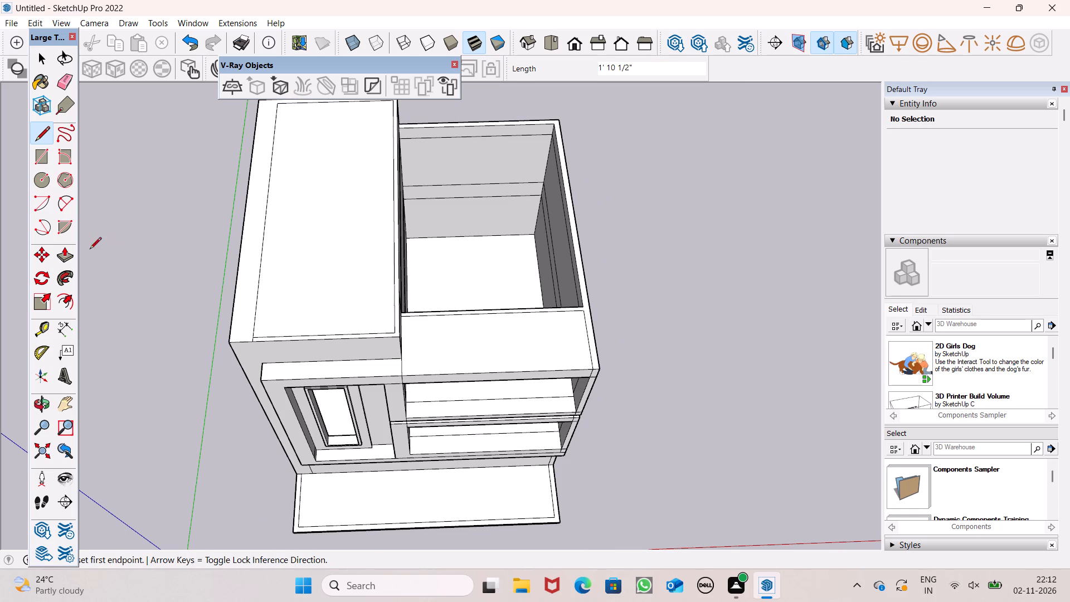
Push/Pull the large inner roof face of the taller block by 6".
left_click(64, 251)
left_click_drag(303, 258, 303, 264)
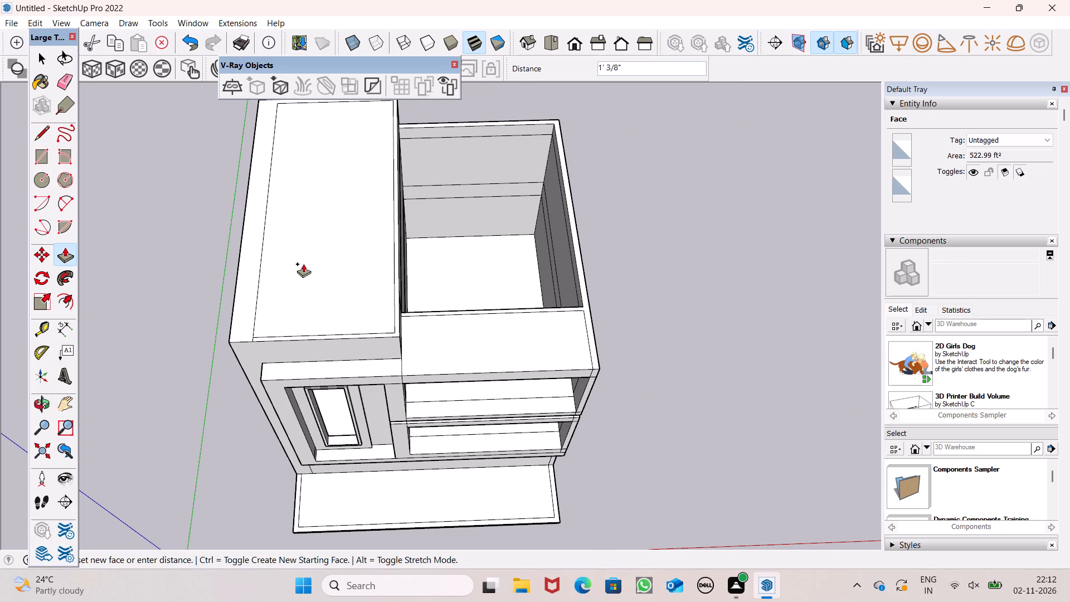
left_click_drag(303, 264, 301, 264)
type("6\"")
key("Return")
scroll(291, 220, "down", 5)
middle_click_drag(314, 284, 310, 261)
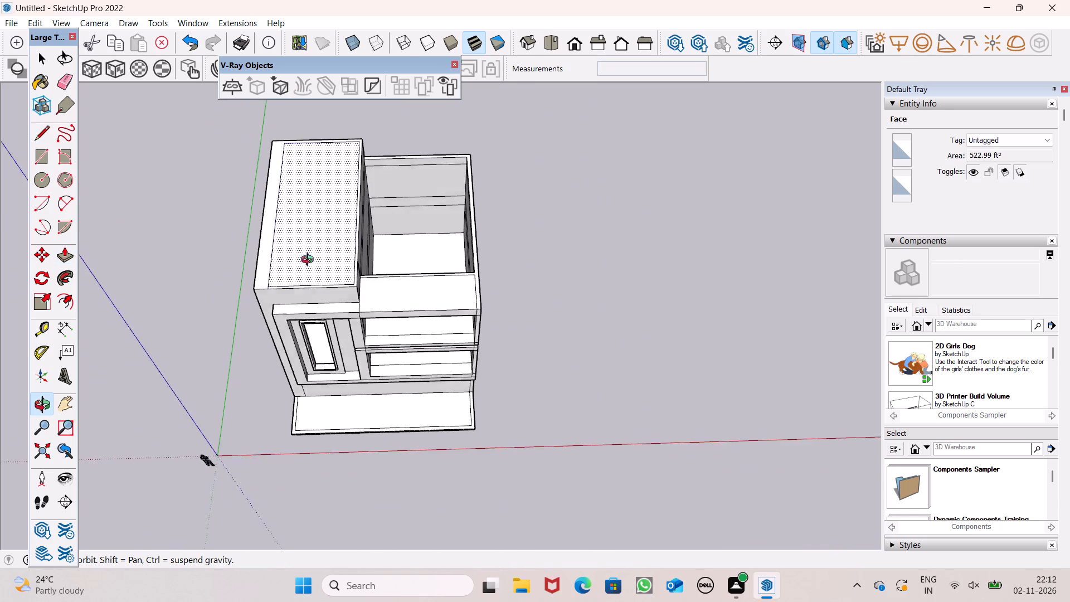
middle_click_drag(310, 261, 343, 135)
key("space")
middle_click_drag(315, 270, 294, 230)
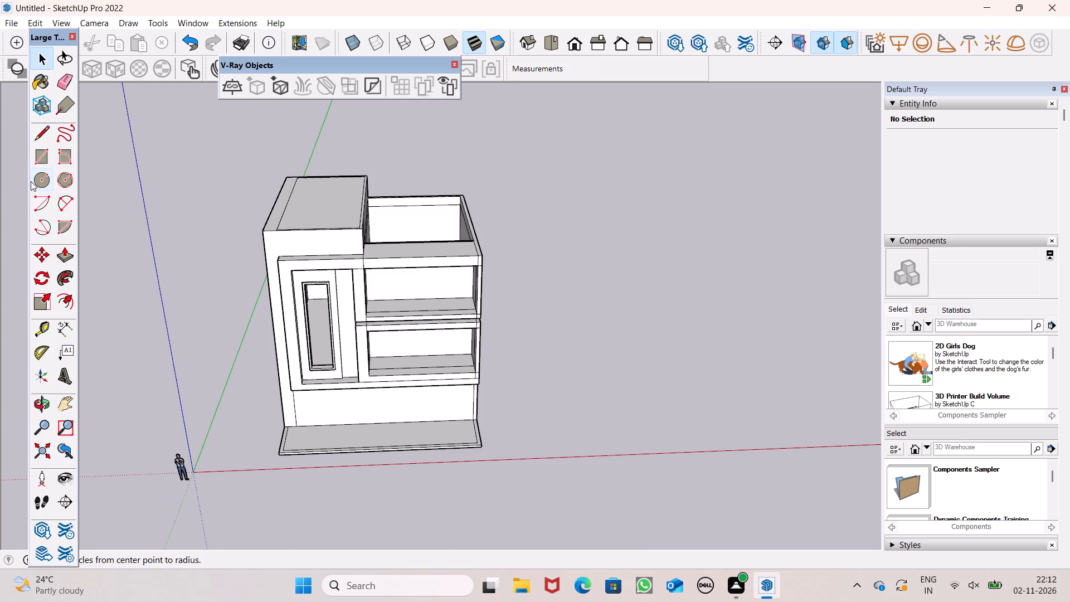
Draw a line along the bottom inner edge of the tall window opening to close it with a pane face.
left_click(44, 128)
scroll(227, 315, "up", 7)
middle_click_drag(329, 398, 333, 450)
scroll(332, 458, "up", 3)
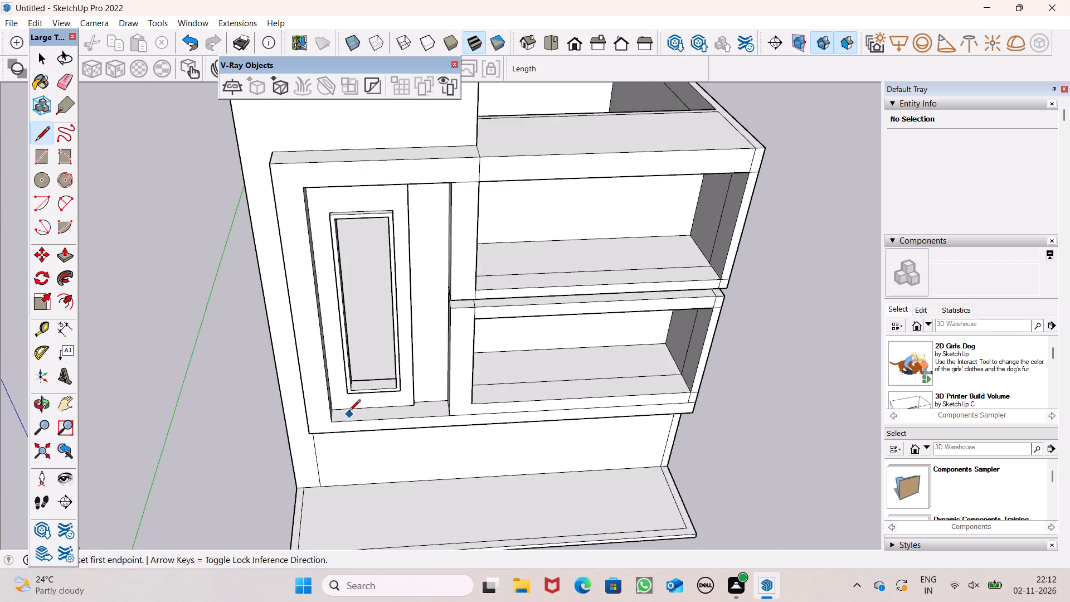
scroll(349, 412, "up", 5)
middle_click_drag(349, 410, 349, 400)
scroll(367, 369, "up", 3)
scroll(372, 363, "down", 1)
scroll(372, 363, "up", 4)
left_click(341, 335)
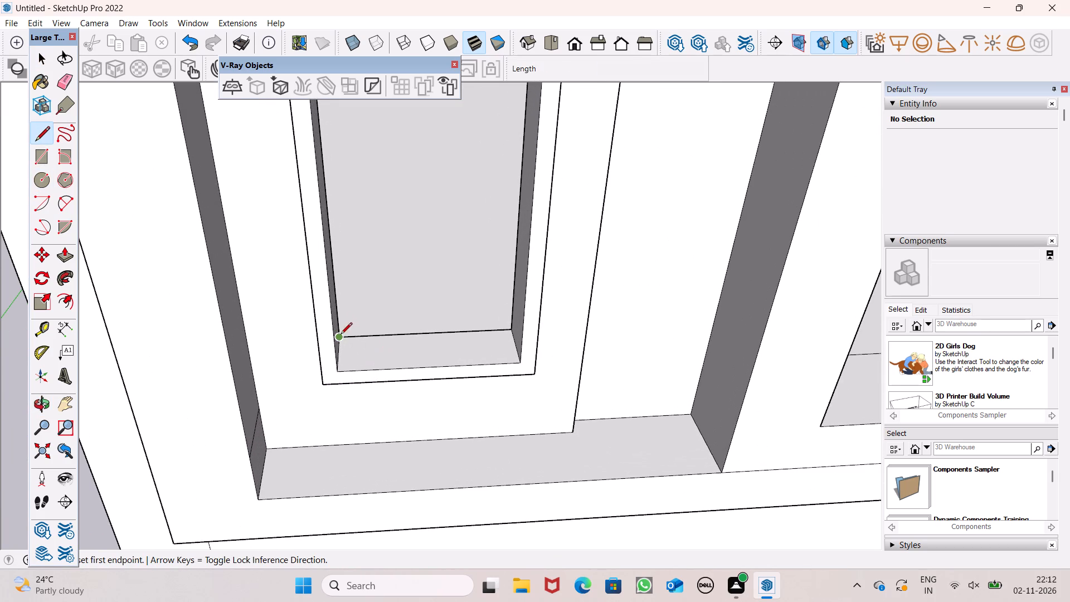
left_click(373, 335)
scroll(347, 346, "down", 7)
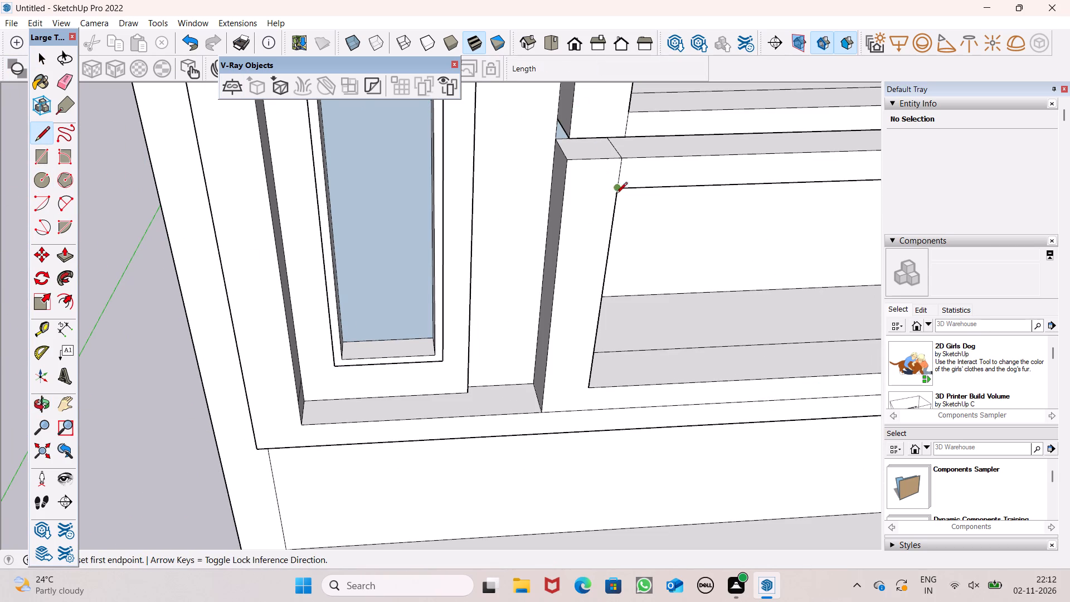
Paint the tall window's pane with Translucent Glass Blue from the Glass and Mirrors materials.
scroll(980, 413, "down", 6)
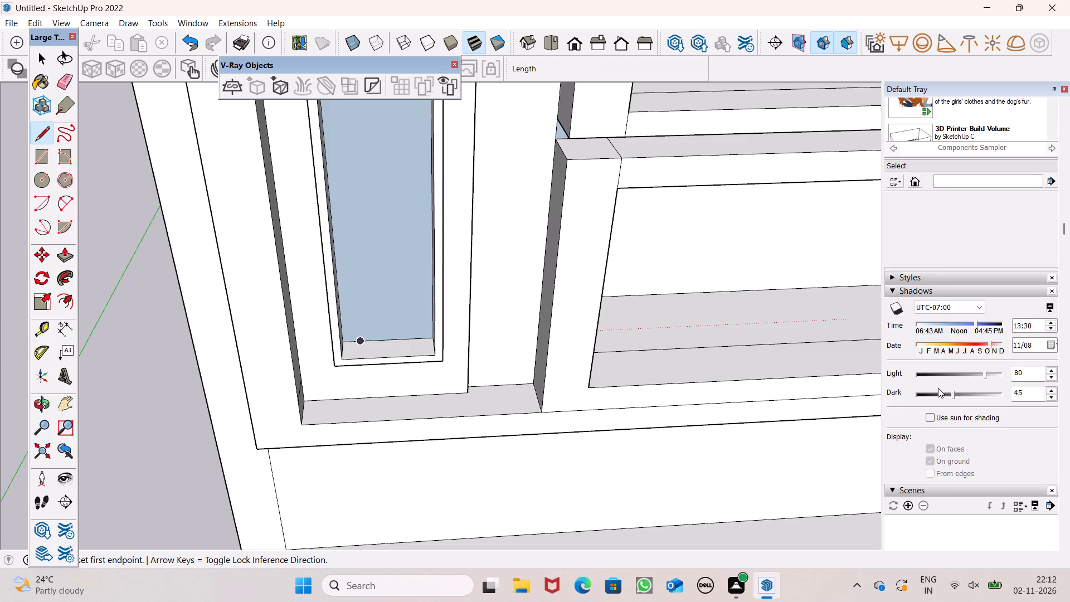
scroll(938, 388, "down", 9)
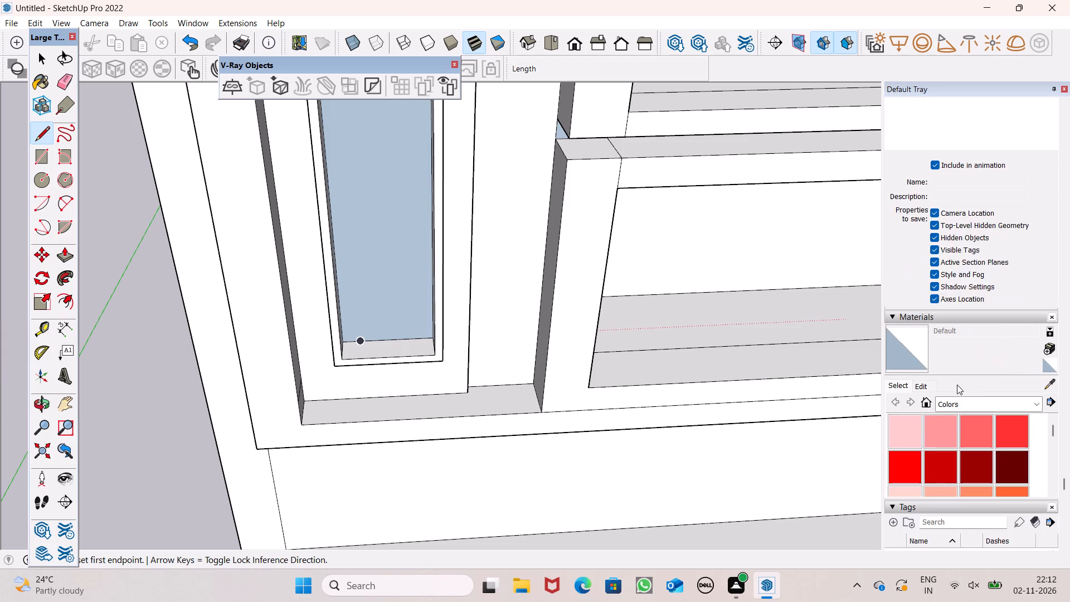
left_click(965, 405)
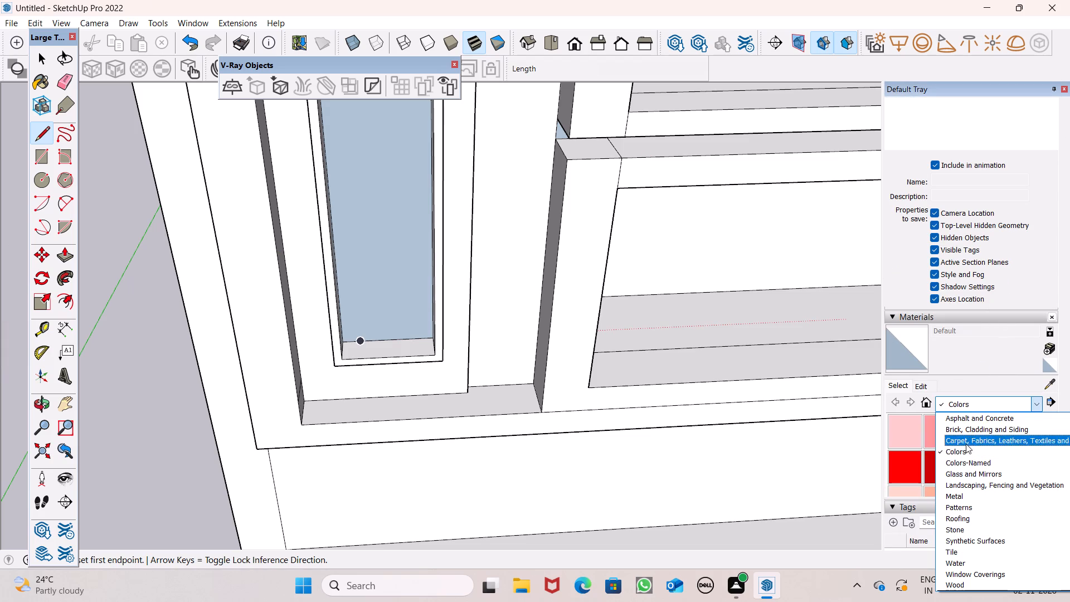
left_click(986, 472)
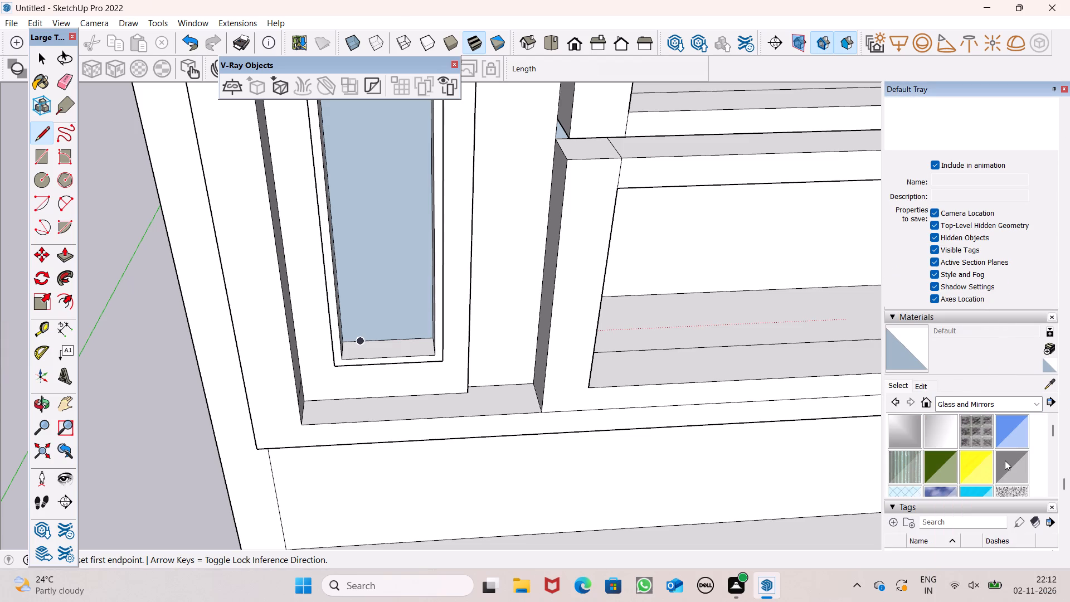
left_click(1006, 438)
left_click(391, 250)
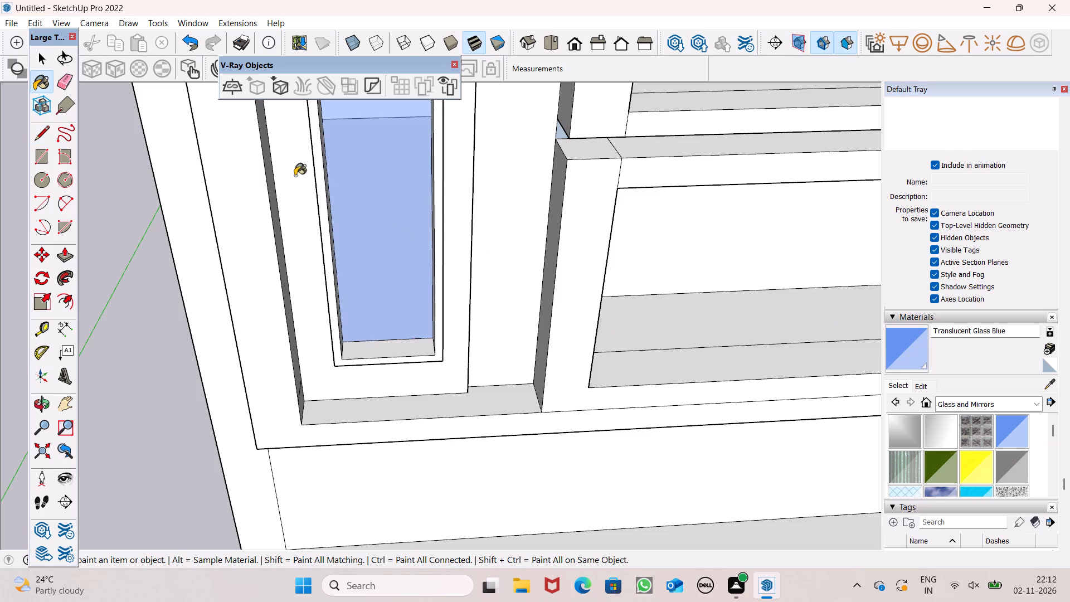
Recolour the window's glass material to yellow with RGB values 253, 204, 30.
scroll(592, 403, "down", 6)
middle_click_drag(504, 360, 396, 276)
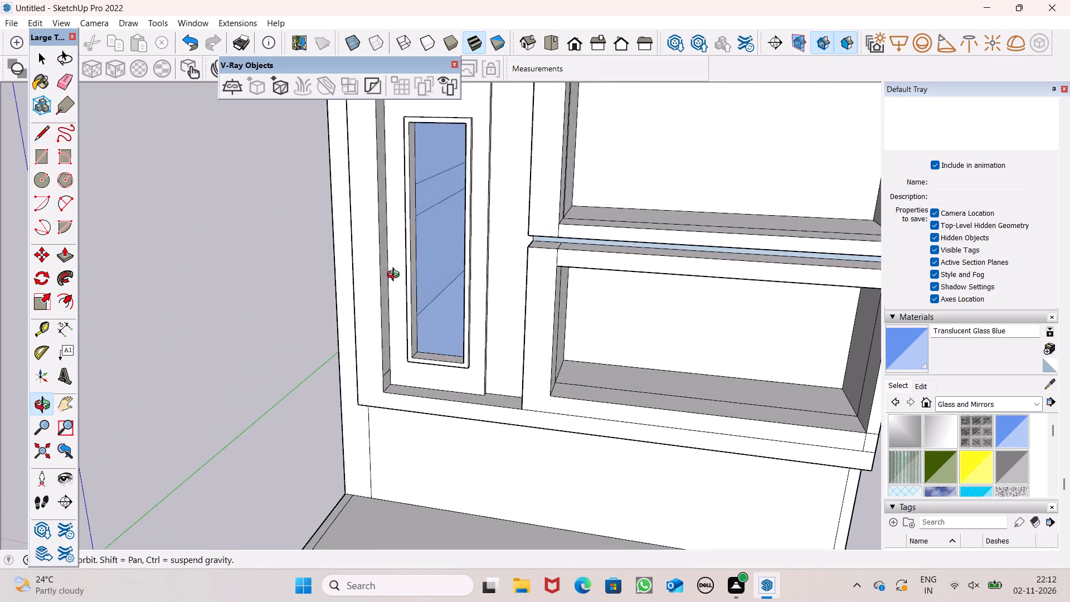
middle_click_drag(396, 276, 571, 258)
left_click(918, 392)
left_click(922, 387)
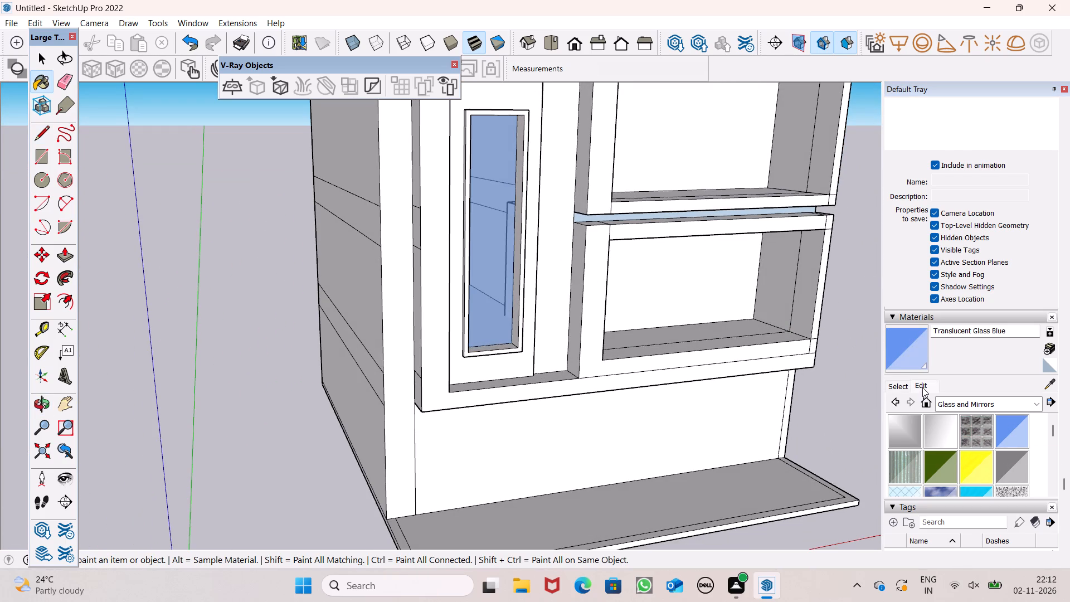
left_click_drag(924, 469, 919, 472)
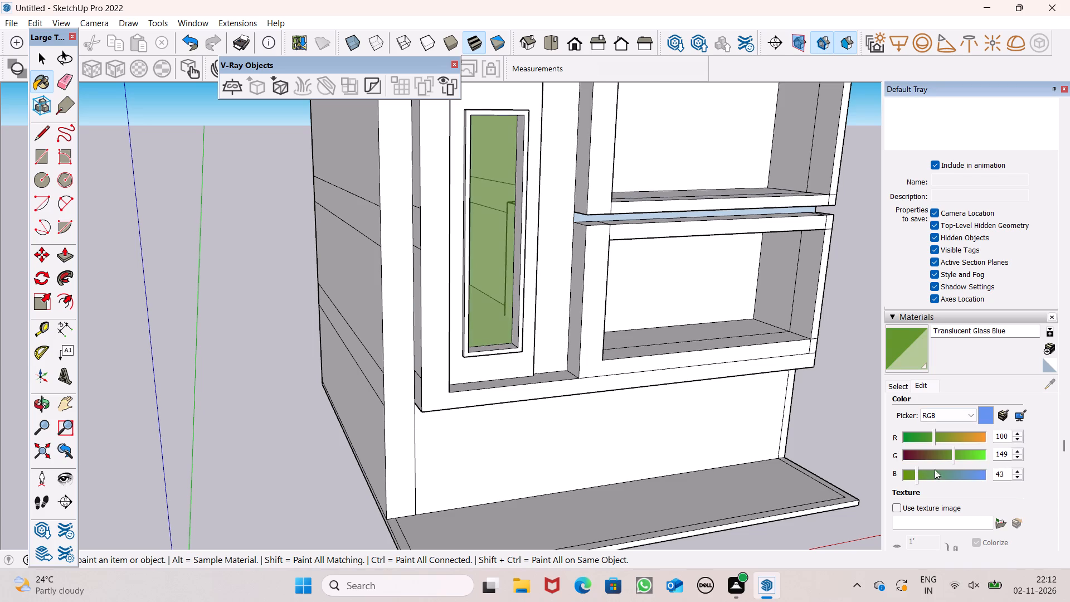
left_click(974, 434)
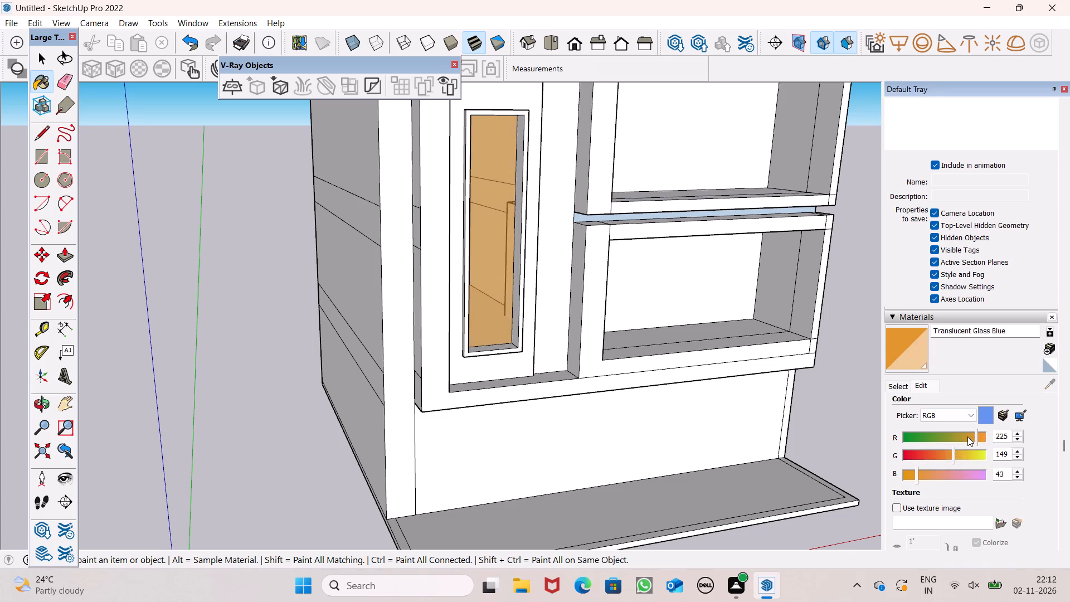
middle_click_drag(673, 412, 510, 413)
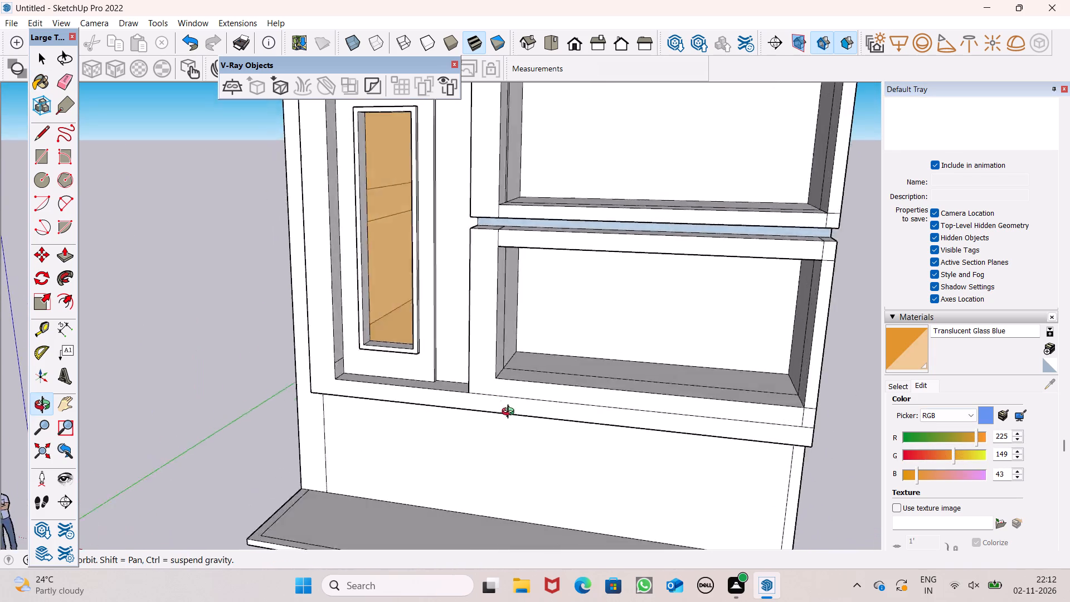
middle_click_drag(510, 413, 445, 372)
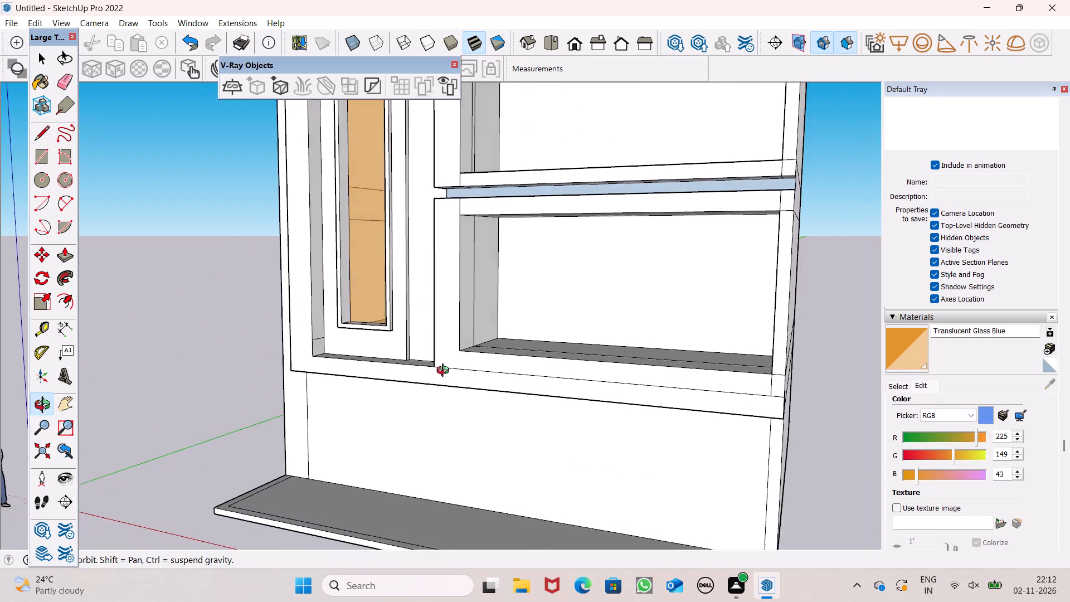
middle_click_drag(445, 372, 521, 379)
middle_click_drag(518, 349, 493, 329)
scroll(518, 349, "up", 1)
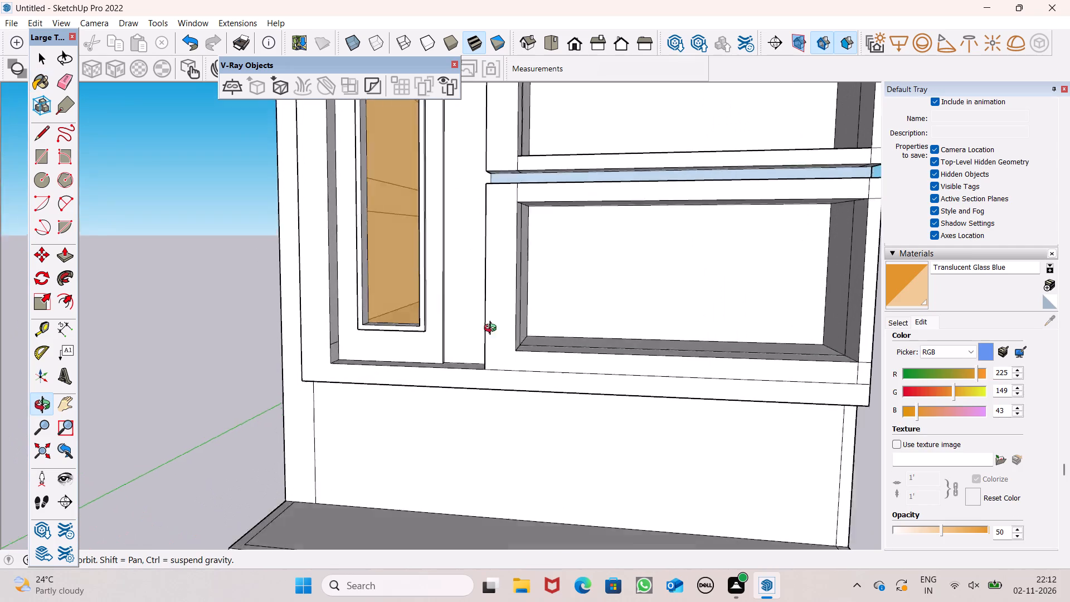
middle_click_drag(493, 329, 546, 347)
scroll(604, 317, "down", 1)
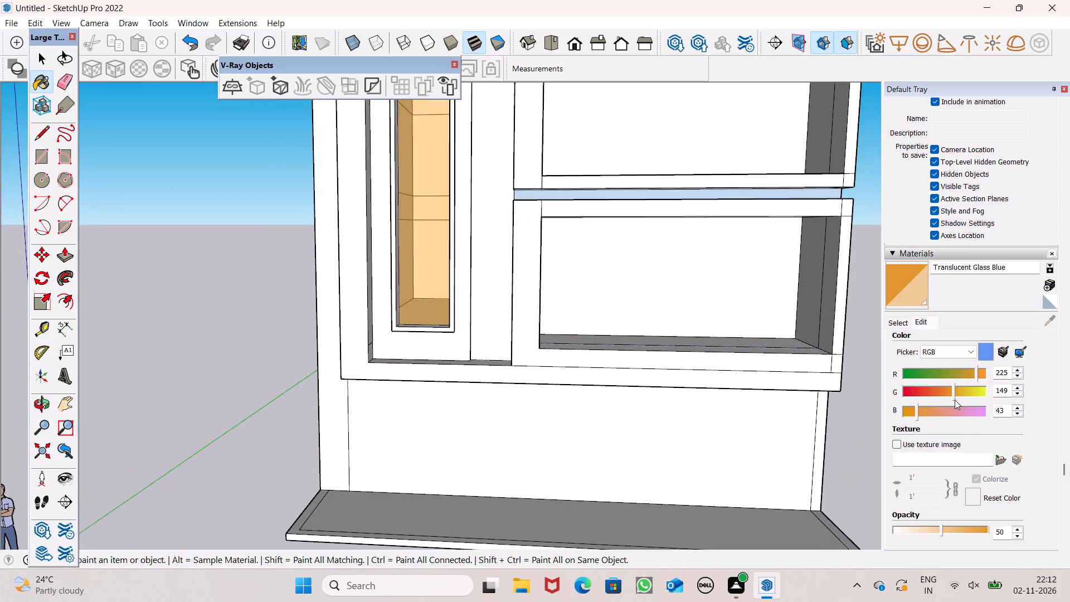
left_click(967, 392)
left_click_drag(921, 407, 935, 410)
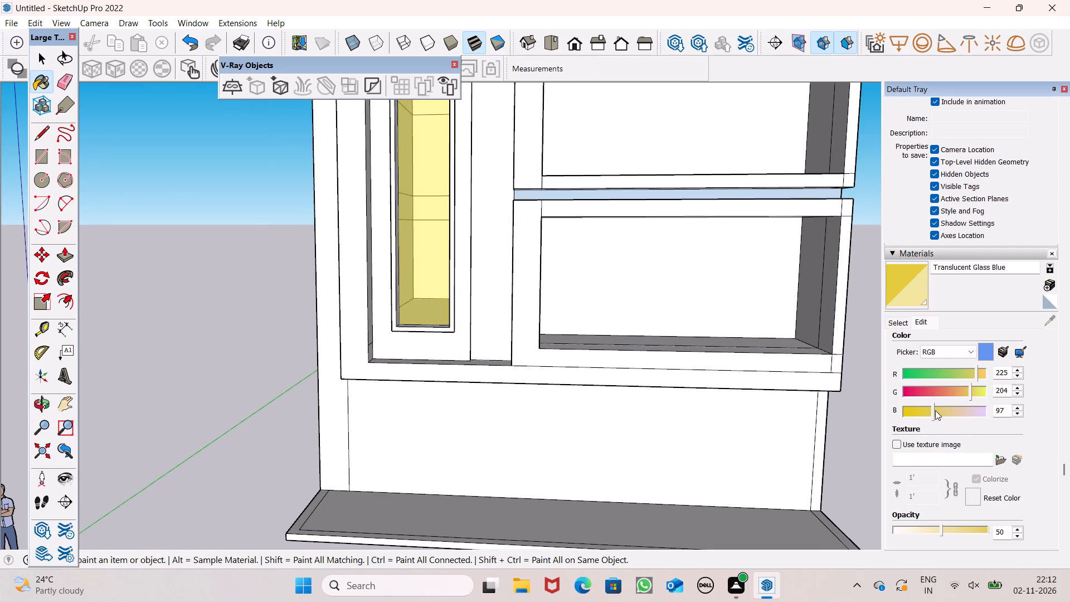
left_click_drag(935, 410, 915, 415)
left_click(982, 375)
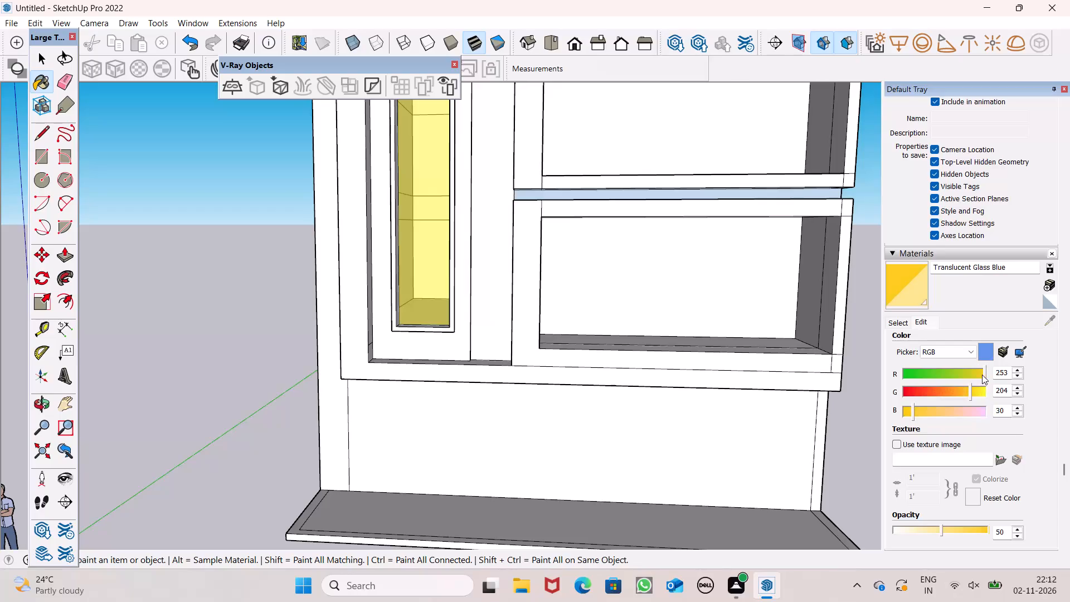
Examine the whole building and its front facade with the coloured window glass from several angles.
scroll(825, 382, "down", 4)
middle_click_drag(609, 391, 636, 461)
scroll(636, 463, "up", 1)
scroll(516, 339, "down", 4)
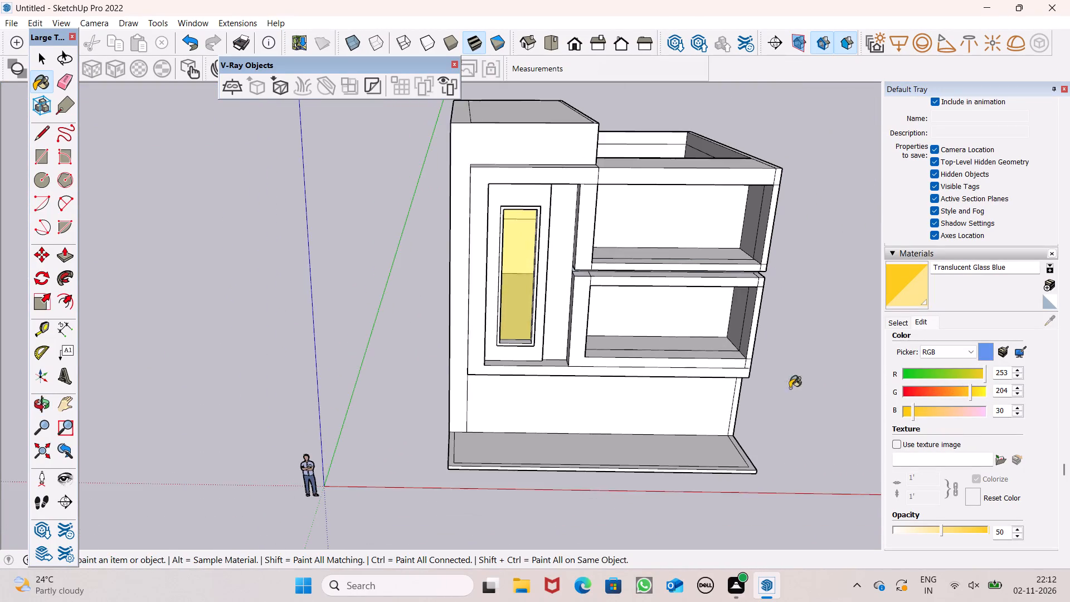
middle_click_drag(790, 388, 751, 364)
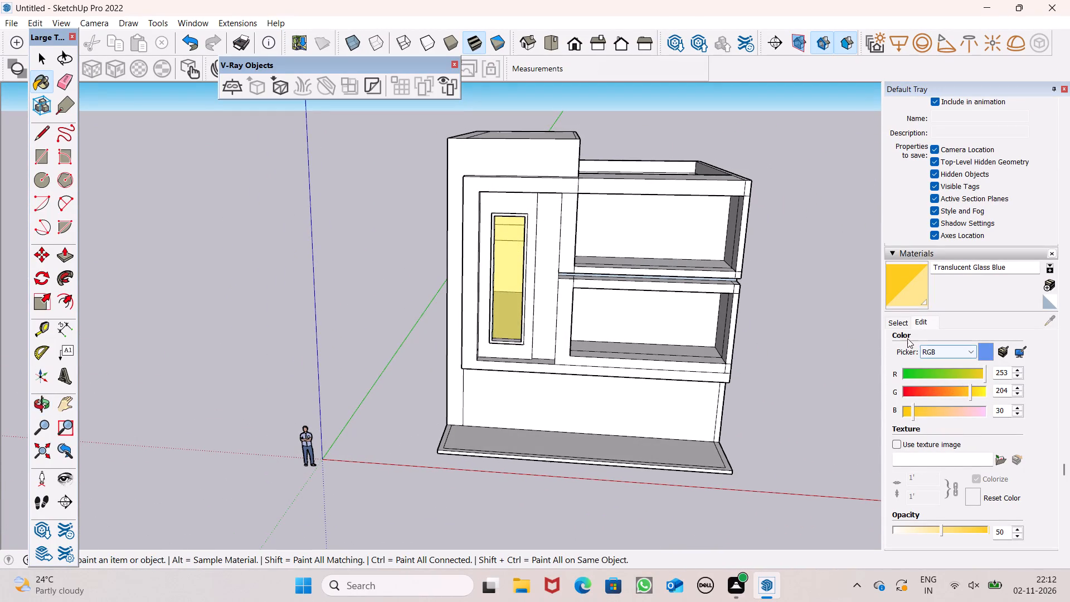
left_click(903, 326)
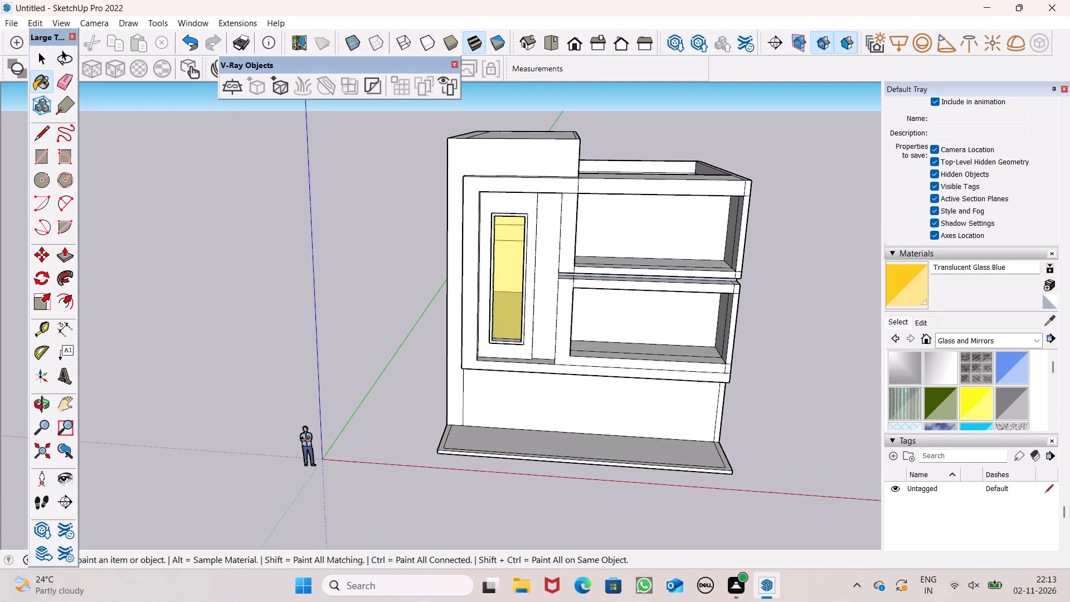
scroll(678, 334, "down", 2)
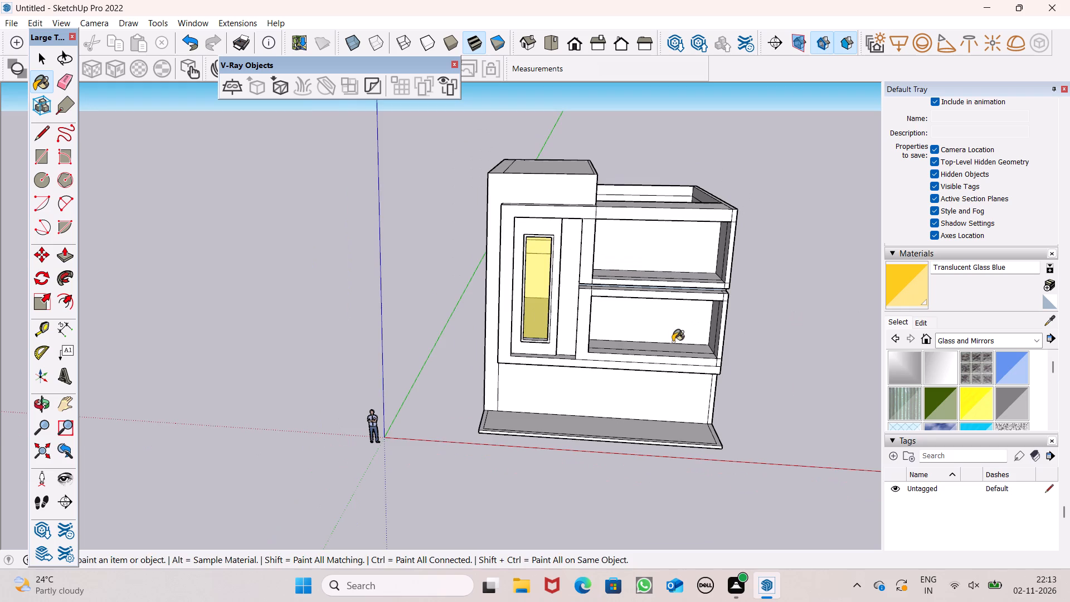
middle_click_drag(783, 396, 721, 405)
middle_click_drag(694, 406, 790, 387)
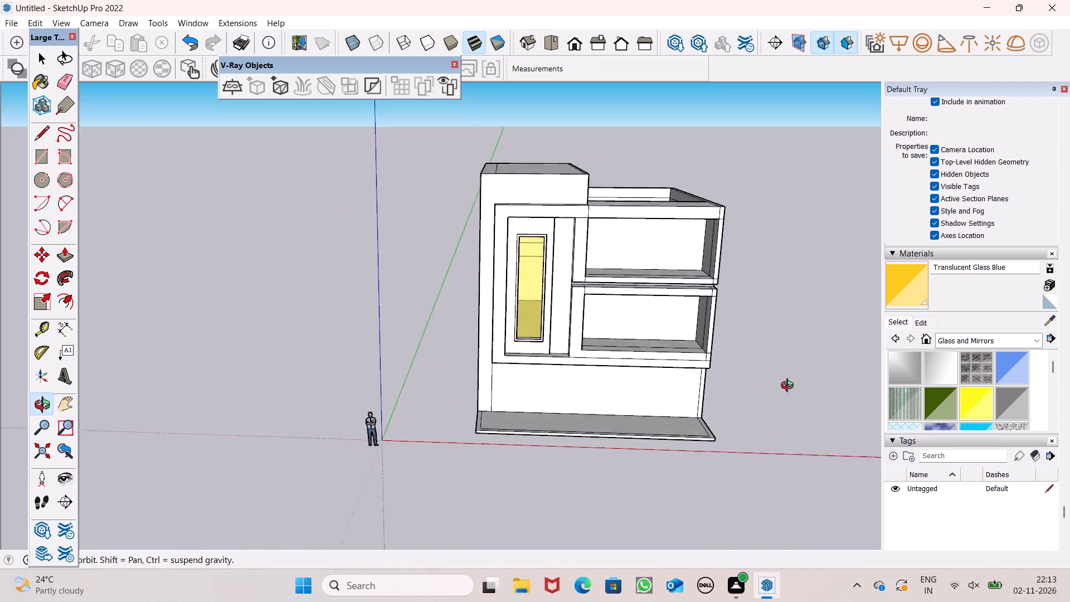
middle_click_drag(790, 387, 796, 290)
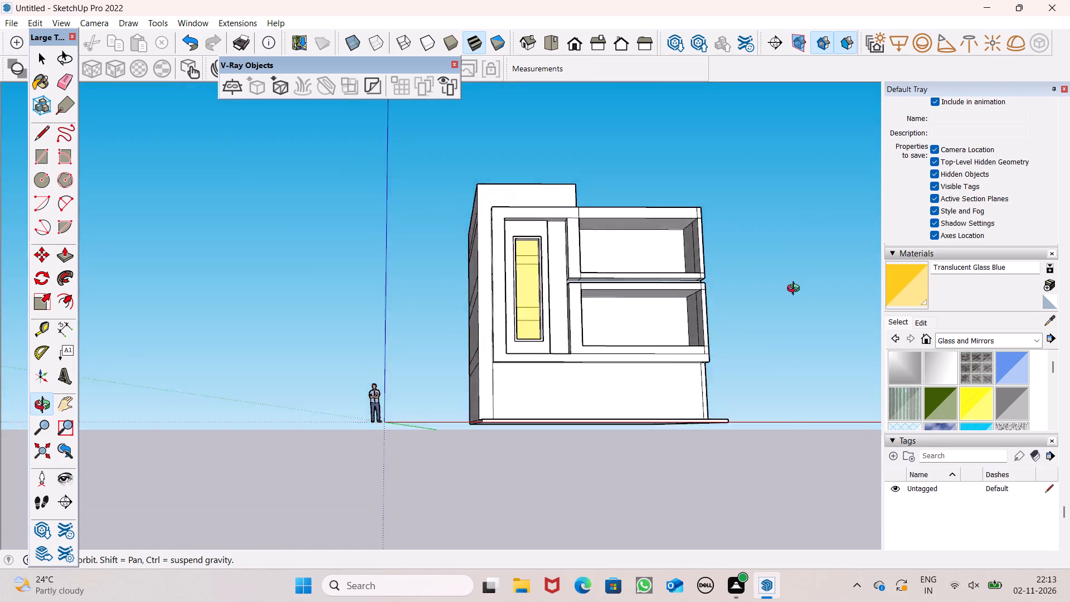
middle_click_drag(796, 290, 760, 458)
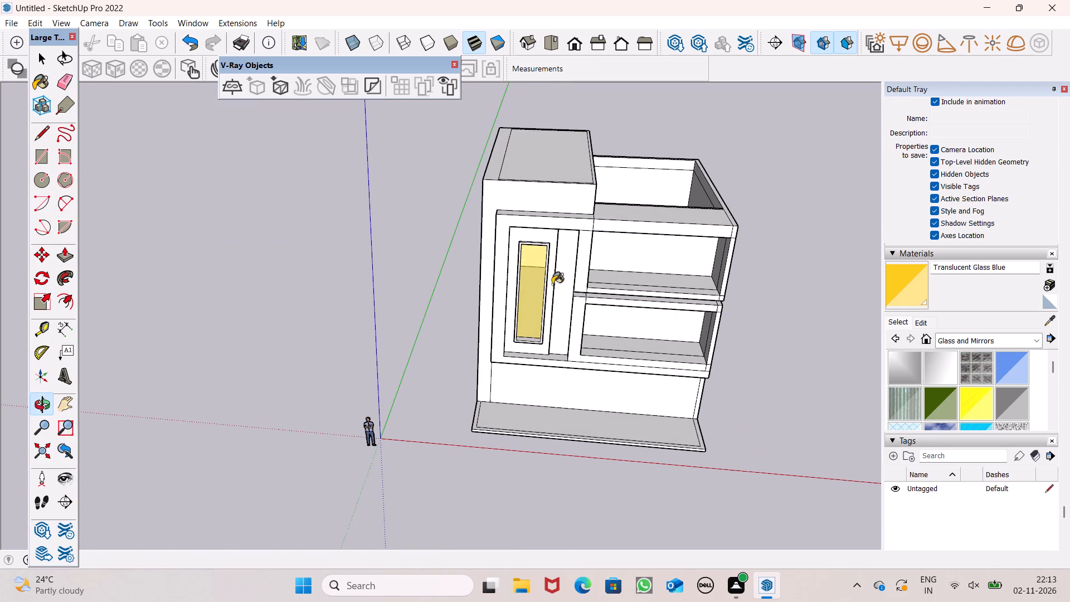
Examine the tall window and the panel around it up close from several angles.
scroll(552, 284, "up", 8)
scroll(528, 203, "down", 2)
middle_click_drag(500, 256, 596, 202)
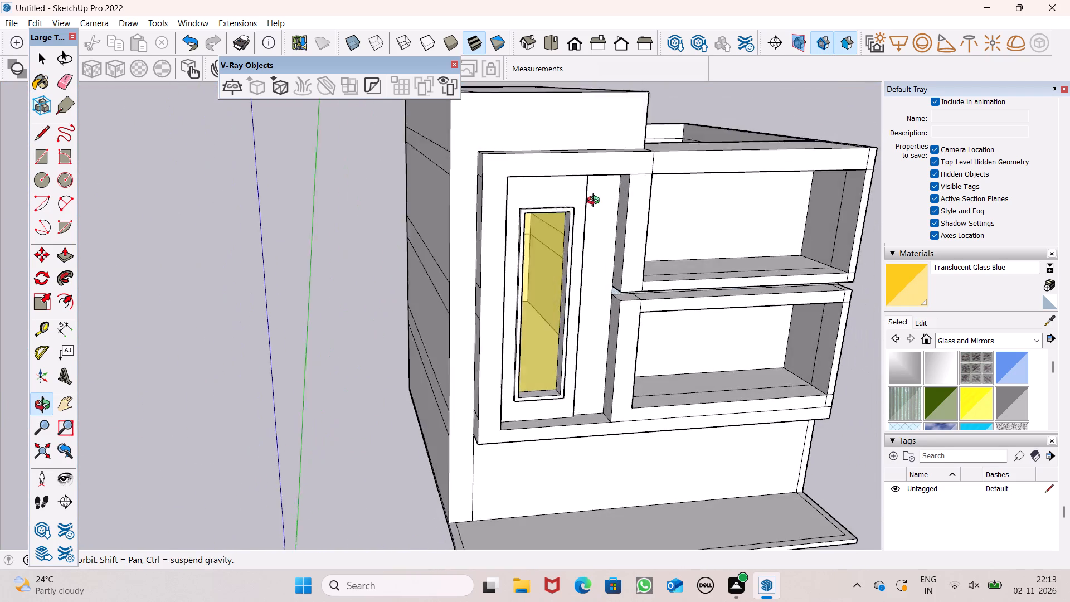
middle_click_drag(596, 202, 458, 274)
scroll(501, 233, "up", 2)
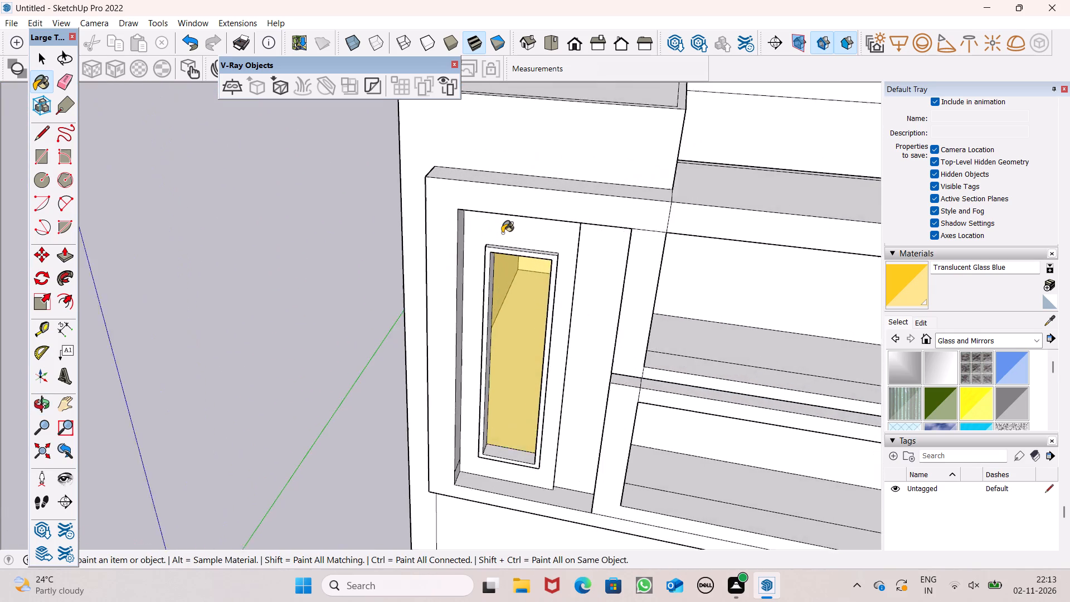
scroll(502, 233, "up", 2)
scroll(552, 215, "down", 4)
middle_click_drag(595, 207, 577, 161)
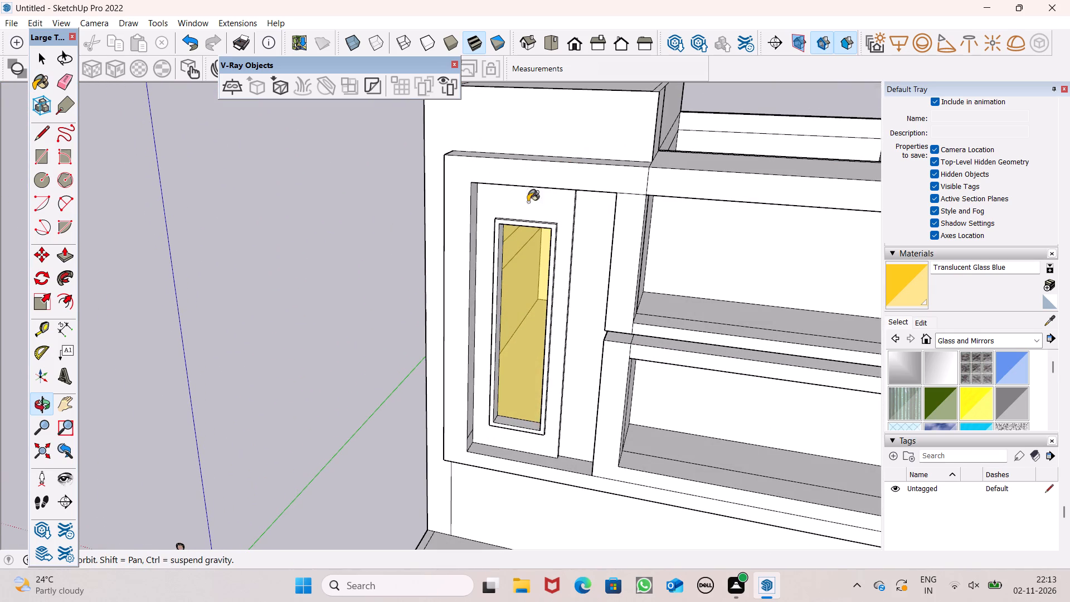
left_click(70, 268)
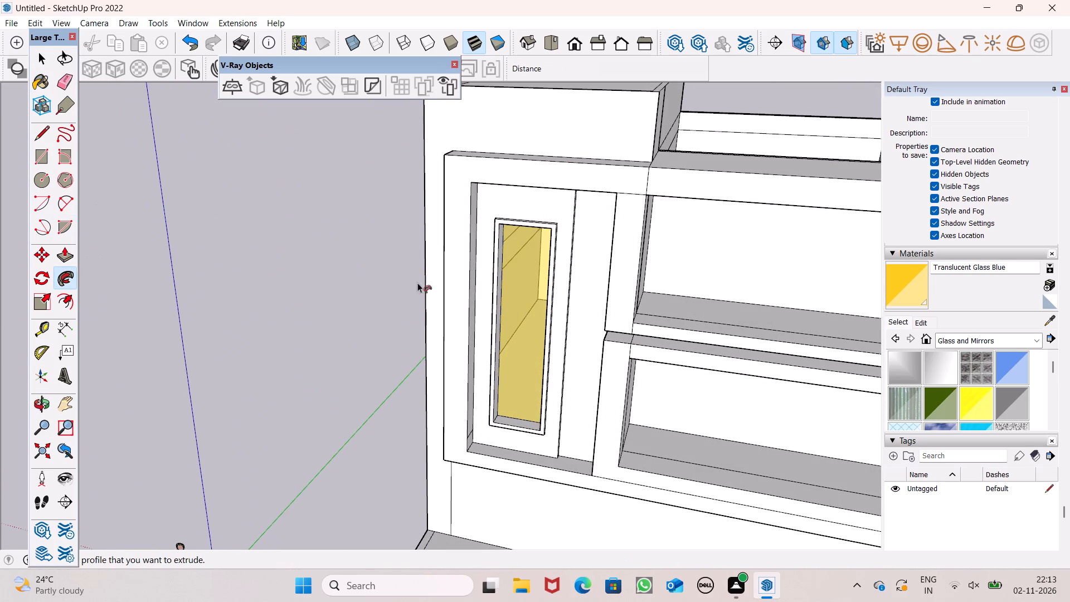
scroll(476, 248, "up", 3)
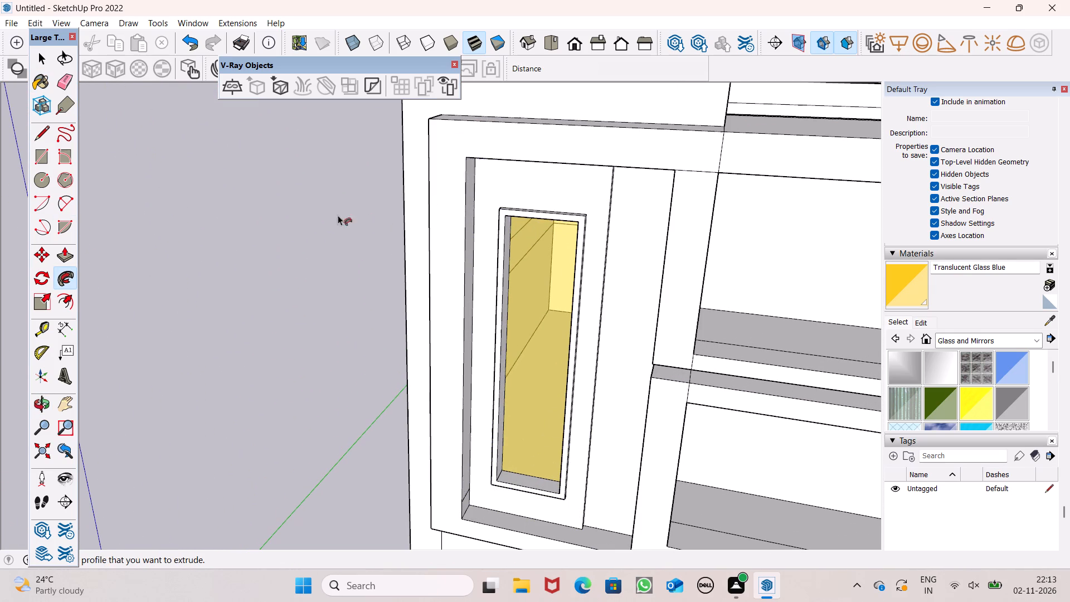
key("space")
Push the panel around the tall window in by about 5 3/8" so it lies flush with the adjacent strip.
left_click(74, 255)
middle_click_drag(553, 211, 484, 202)
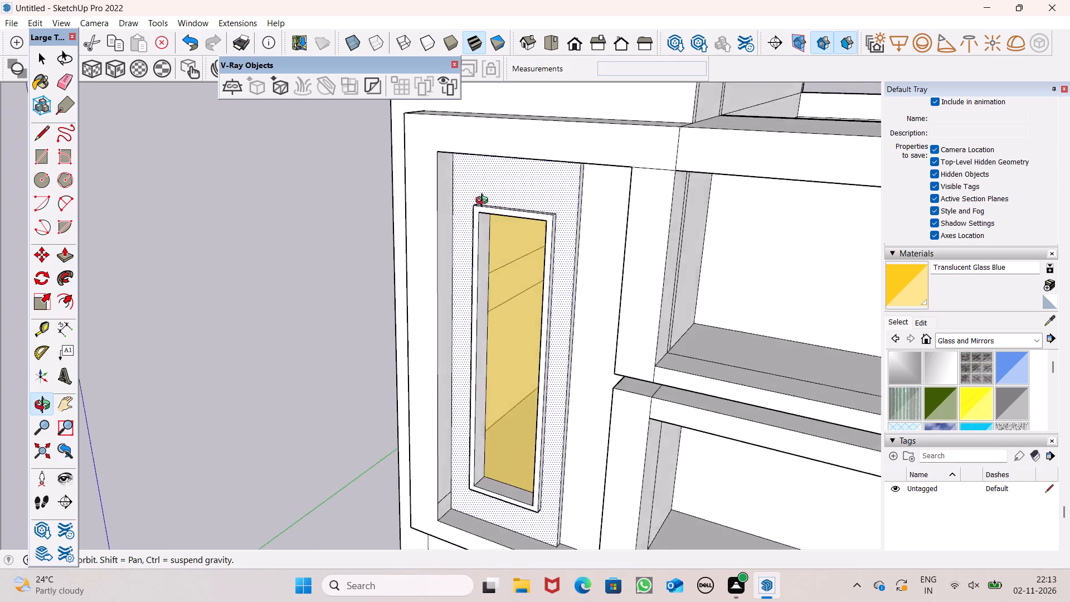
middle_click_drag(484, 202, 476, 208)
scroll(605, 216, "up", 5)
left_click_drag(521, 201, 597, 197)
scroll(571, 191, "down", 4)
middle_click_drag(554, 244, 646, 243)
scroll(629, 278, "down", 8)
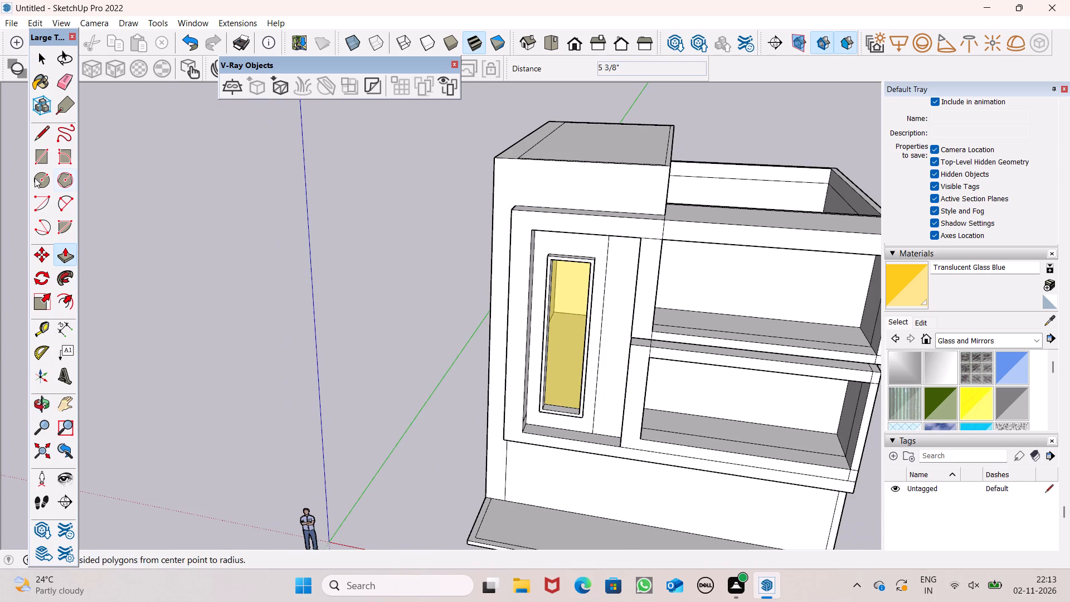
Draw a vertical line on the tower's front face from the top of the projecting frame to the roof edge.
left_click(41, 132)
scroll(293, 284, "down", 3)
scroll(532, 215, "up", 7)
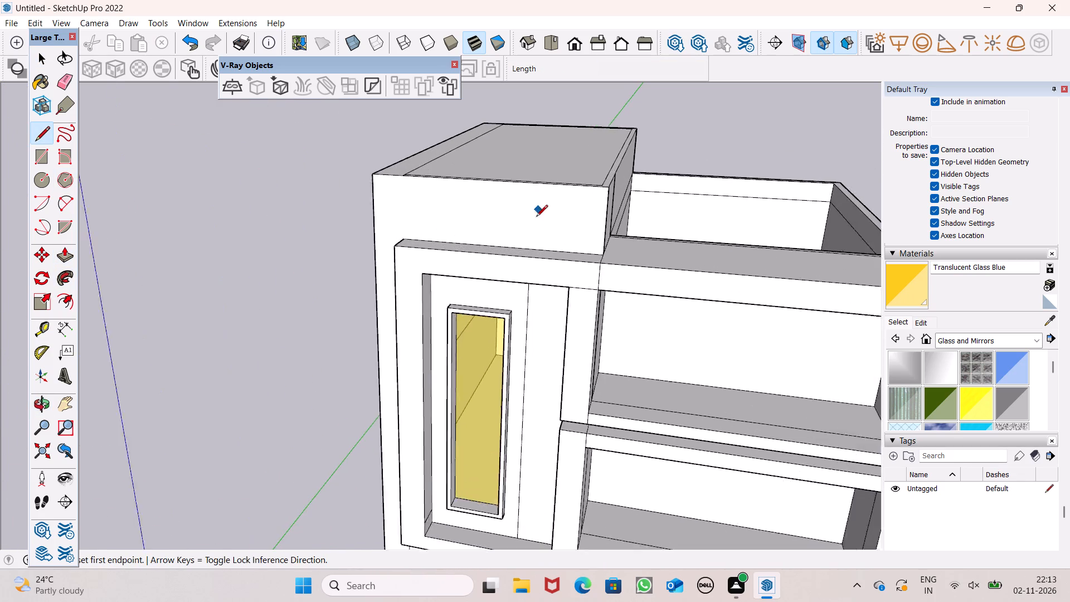
scroll(527, 249, "up", 5)
left_click(533, 252)
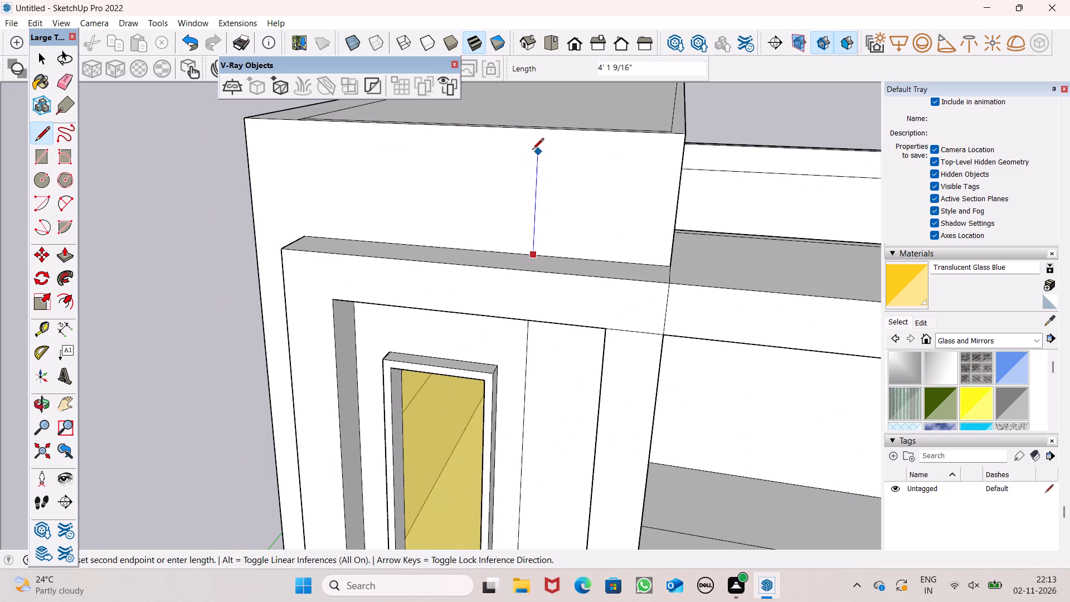
left_click(540, 132)
key("space")
scroll(540, 132, "down", 5)
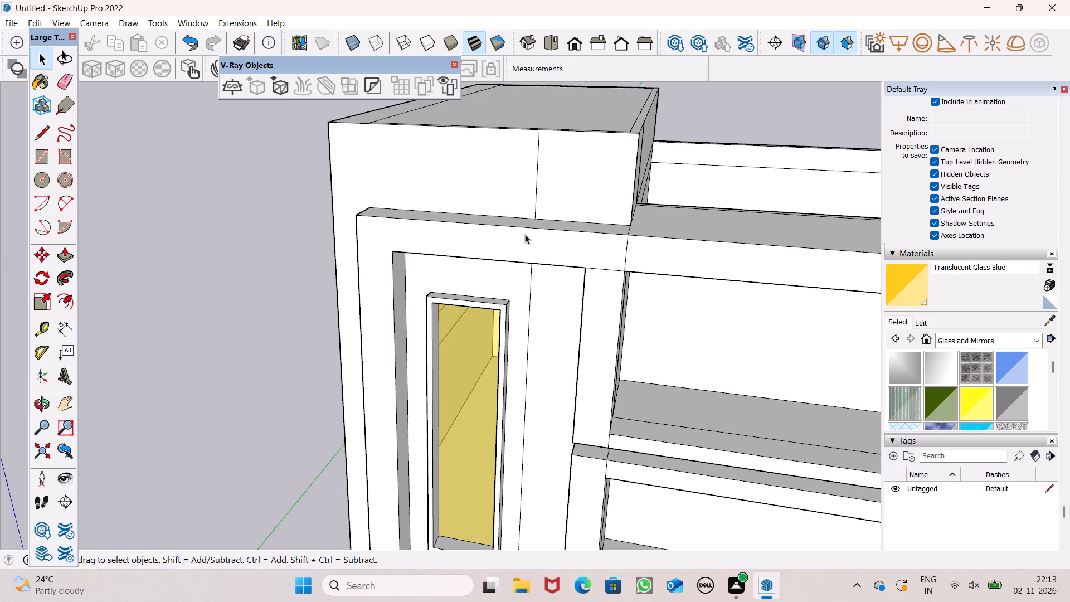
Switch the materials collection from Glass and Mirrors to Colors.
middle_click_drag(526, 234, 570, 206)
scroll(529, 187, "down", 7)
middle_click_drag(516, 217, 517, 245)
scroll(449, 184, "down", 2)
middle_click_drag(512, 221, 556, 201)
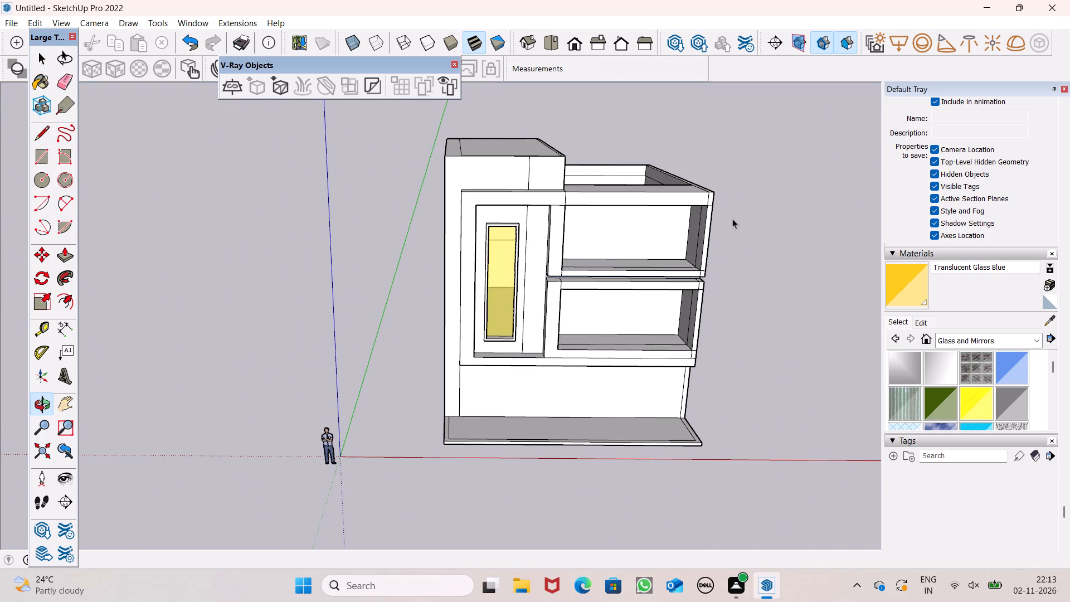
scroll(635, 263, "up", 6)
scroll(549, 250, "down", 4)
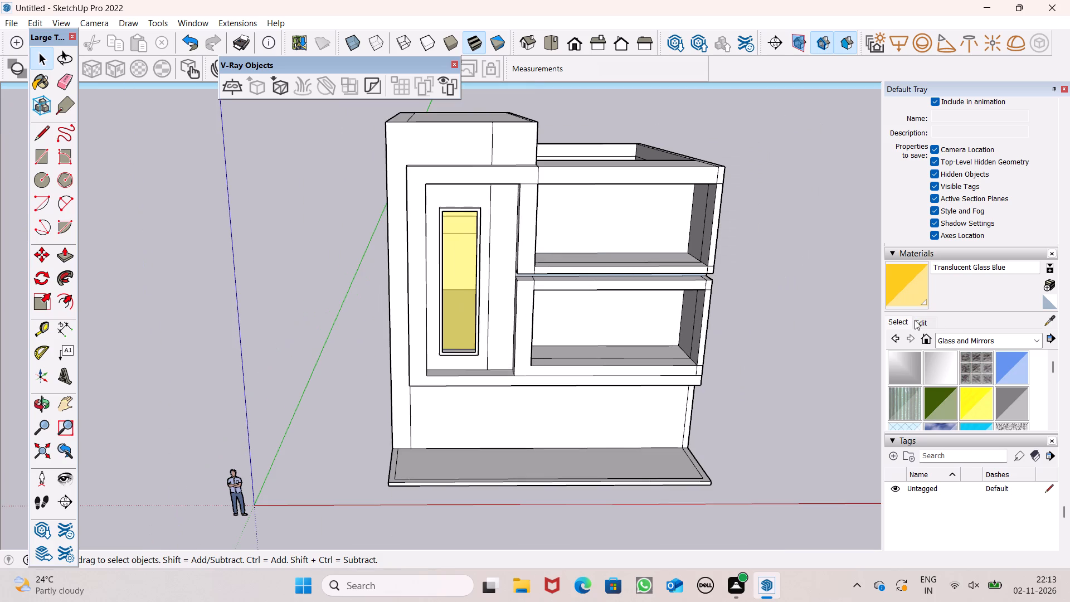
left_click(961, 343)
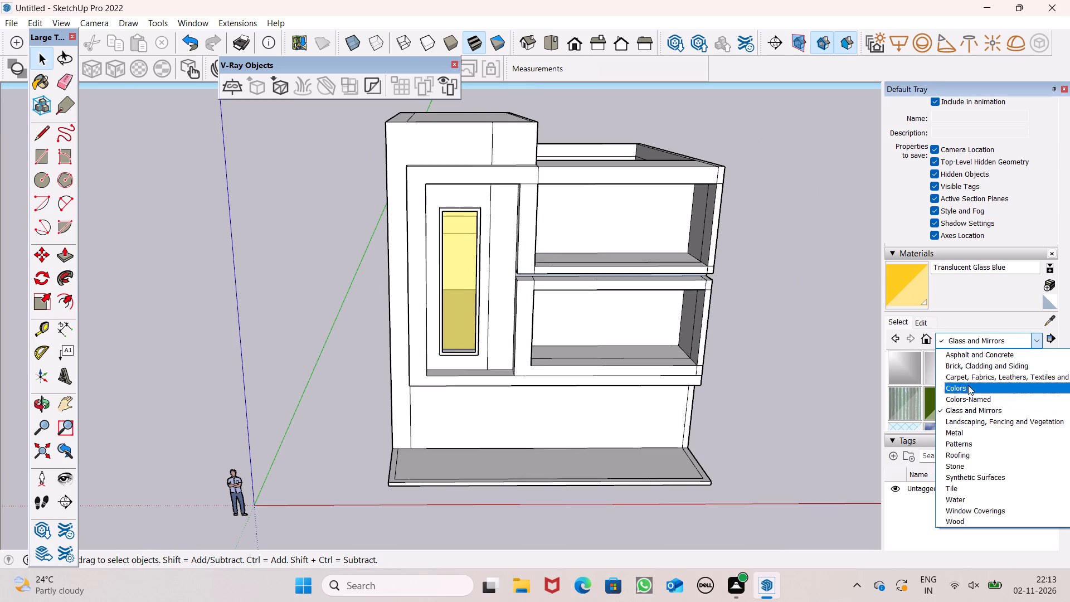
left_click(978, 386)
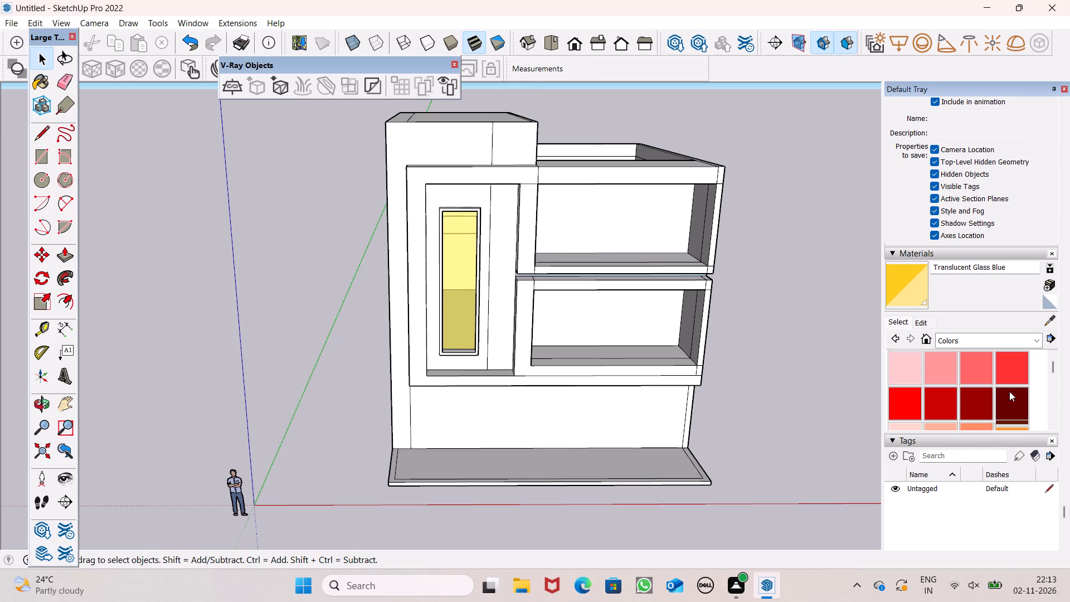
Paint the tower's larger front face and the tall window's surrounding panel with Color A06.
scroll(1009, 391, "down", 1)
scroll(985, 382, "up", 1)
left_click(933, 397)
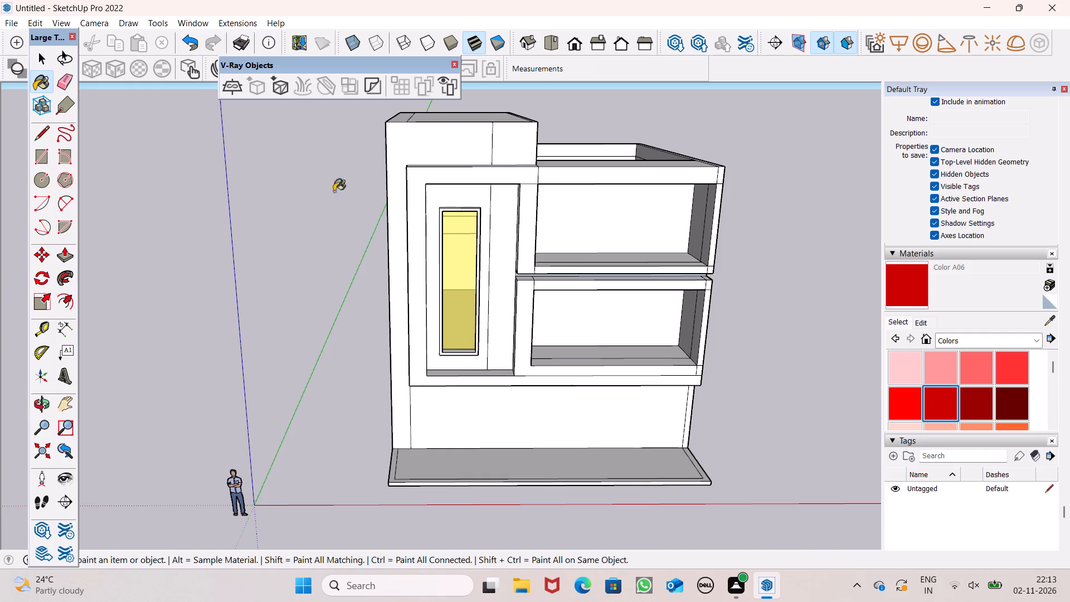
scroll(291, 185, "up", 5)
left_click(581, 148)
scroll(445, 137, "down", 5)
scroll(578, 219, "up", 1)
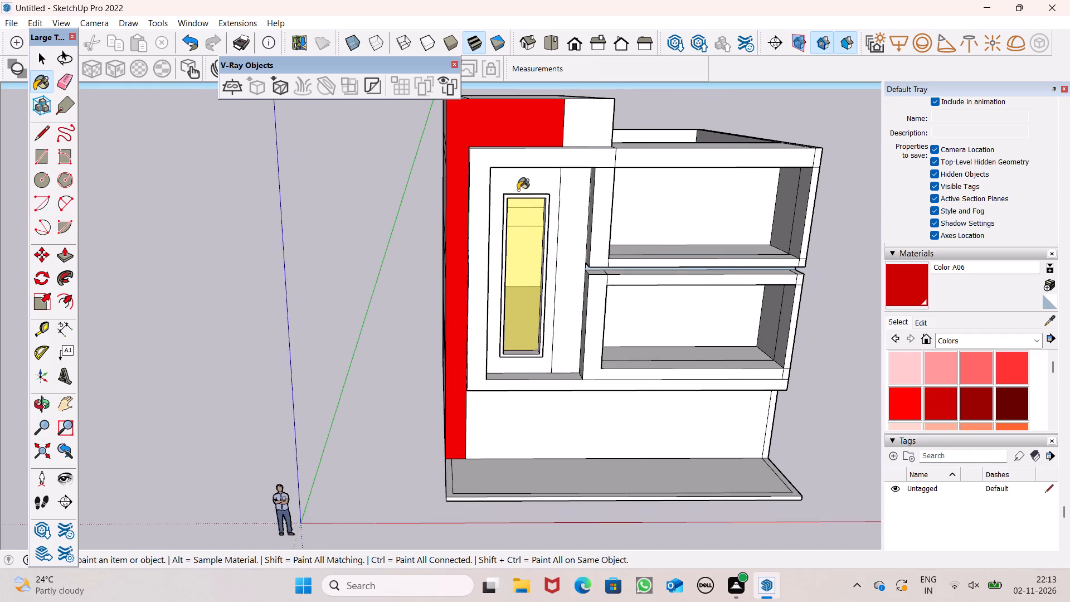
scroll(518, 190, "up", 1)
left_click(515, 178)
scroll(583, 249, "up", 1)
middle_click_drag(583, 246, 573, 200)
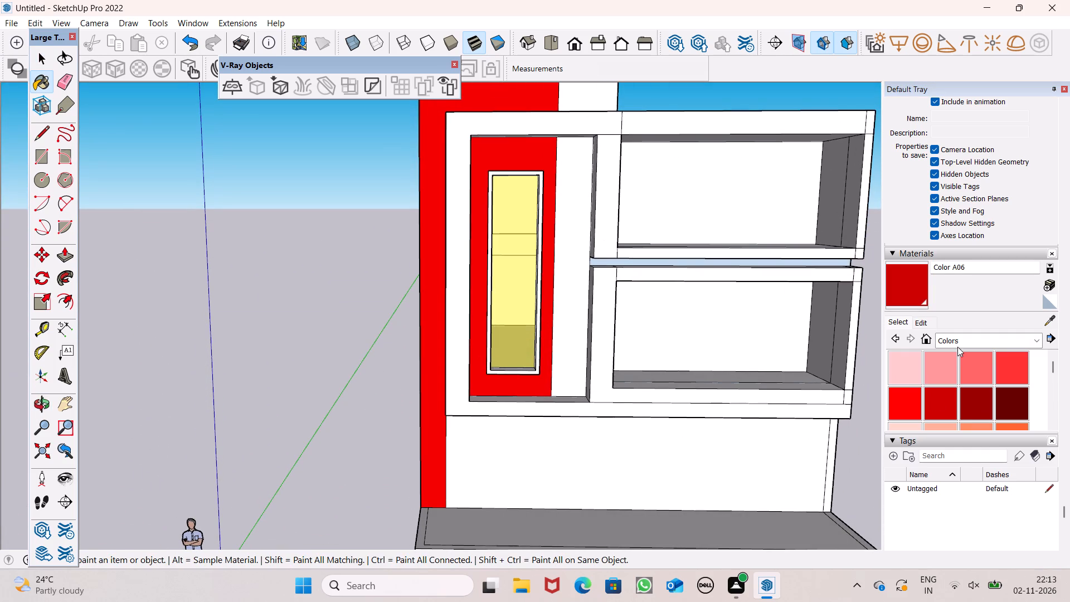
Paint the tower's larger front face and the tall window's surrounding panel with the darker red Color A07.
left_click(913, 409)
left_click(944, 406)
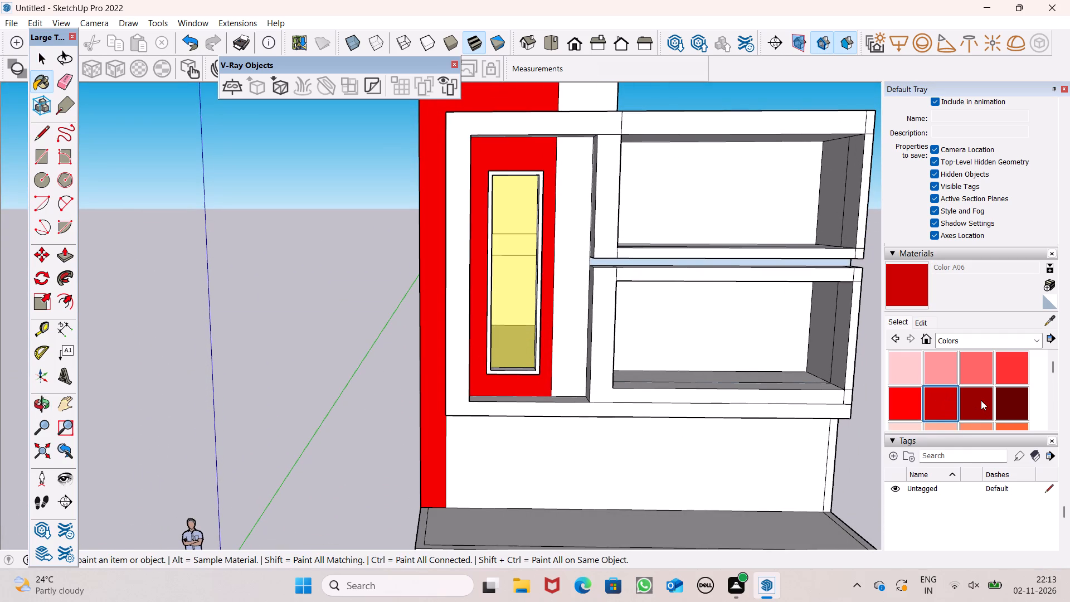
left_click(981, 400)
left_click(481, 99)
left_click(533, 158)
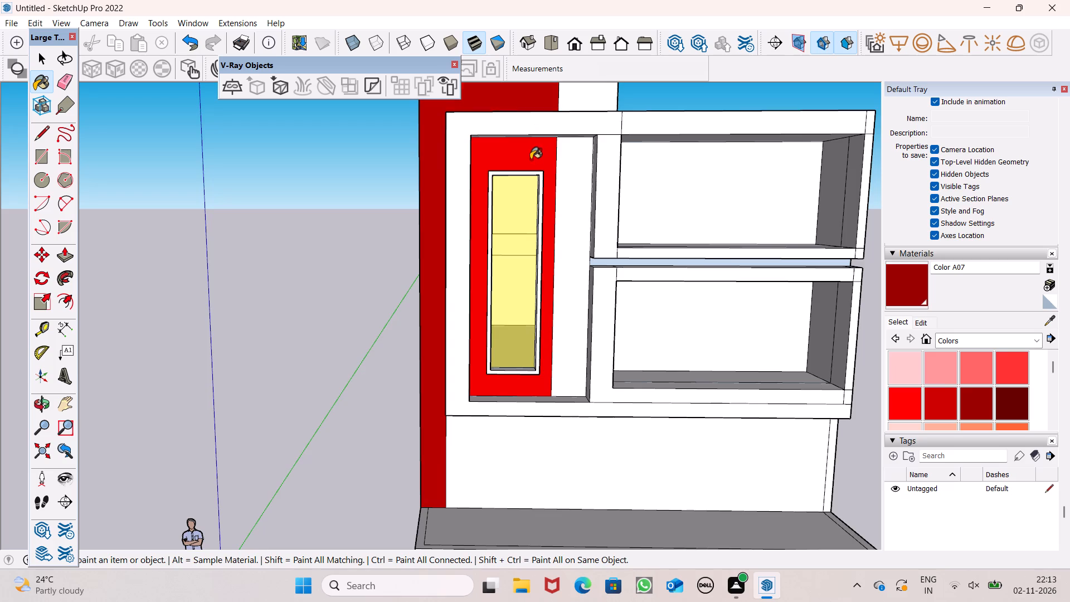
Paint the narrow recessed strip between the upper and lower balcony frames with Color A07.
scroll(463, 162, "down", 3)
middle_click_drag(545, 227, 524, 247)
scroll(527, 244, "down", 2)
scroll(590, 258, "up", 8)
left_click(565, 225)
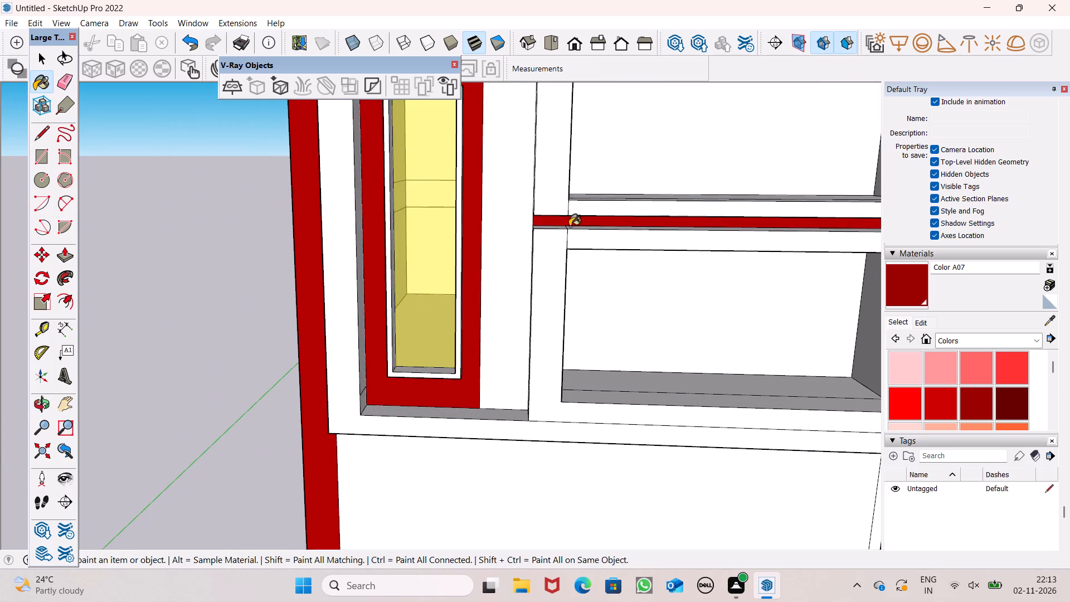
Examine the red-painted front facade from several angles and distances.
middle_click_drag(592, 238, 586, 224)
scroll(488, 185, "down", 4)
middle_click_drag(572, 214, 583, 235)
scroll(583, 235, "up", 1)
scroll(583, 235, "down", 5)
scroll(530, 287, "down", 2)
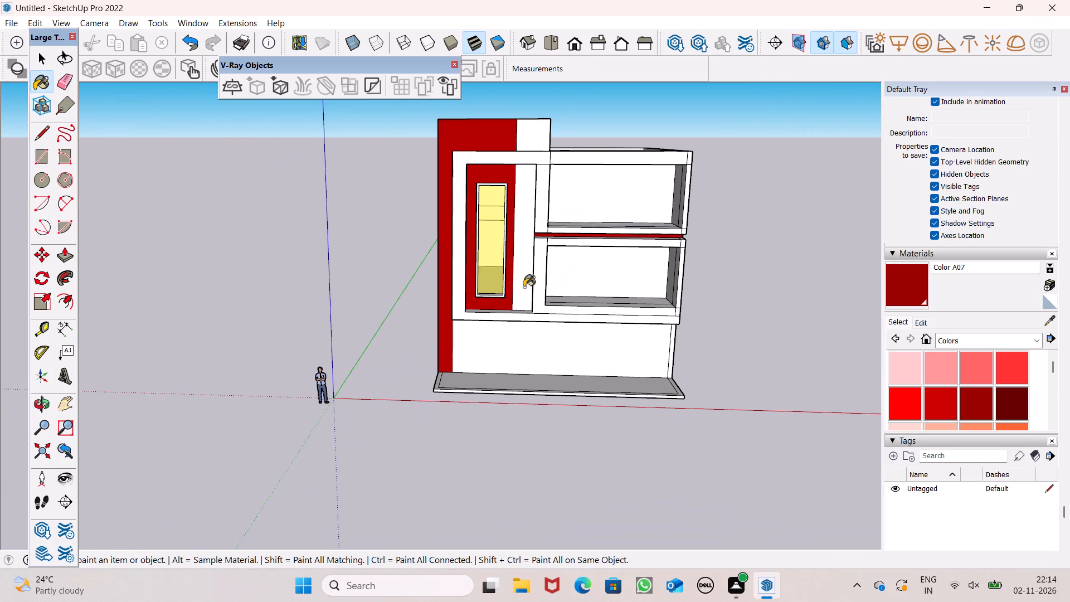
scroll(471, 288, "up", 4)
scroll(471, 271, "down", 2)
middle_click_drag(479, 292, 514, 267)
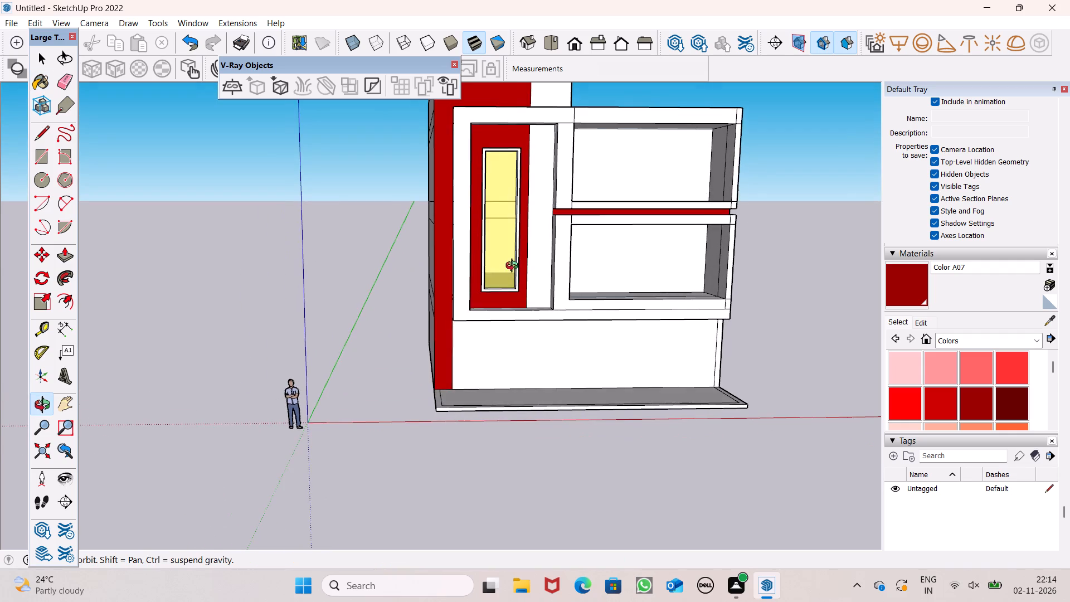
middle_click_drag(514, 267, 480, 317)
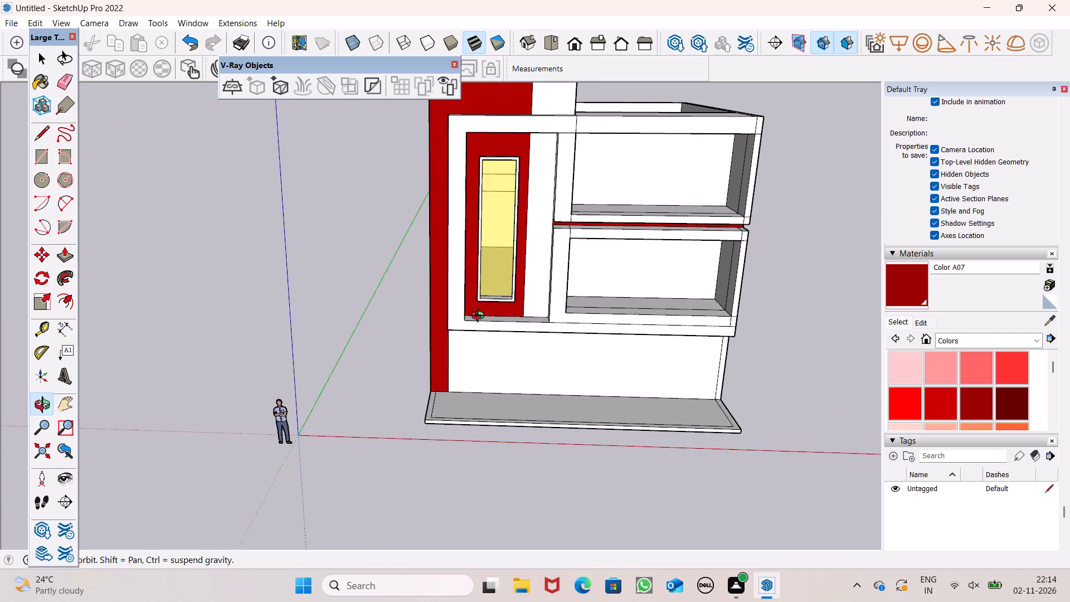
middle_click_drag(480, 317, 449, 268)
scroll(415, 254, "down", 2)
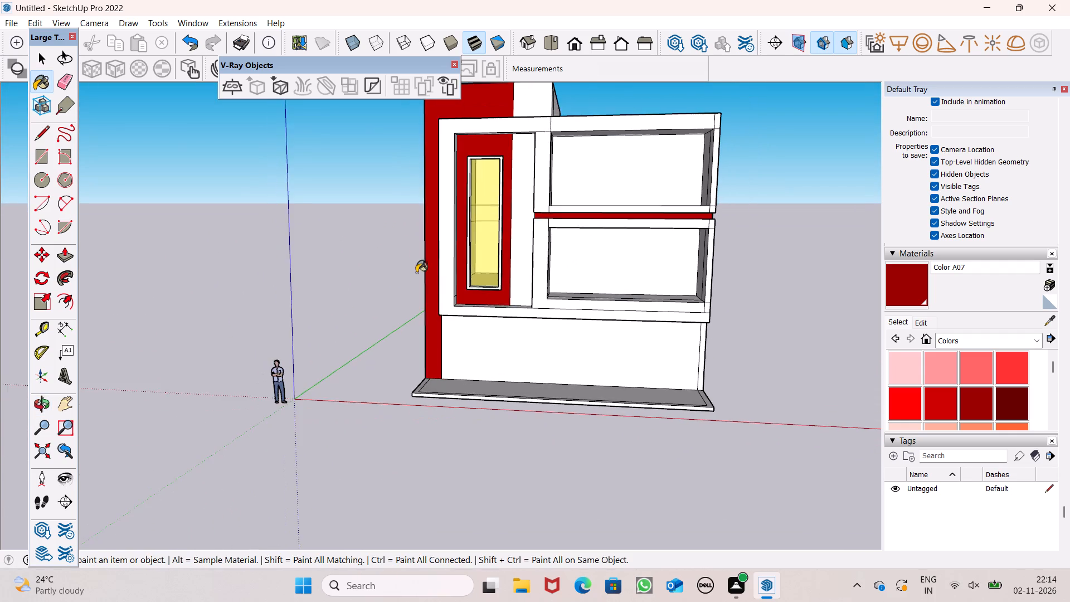
middle_click_drag(446, 290, 470, 297)
middle_click_drag(470, 255, 449, 322)
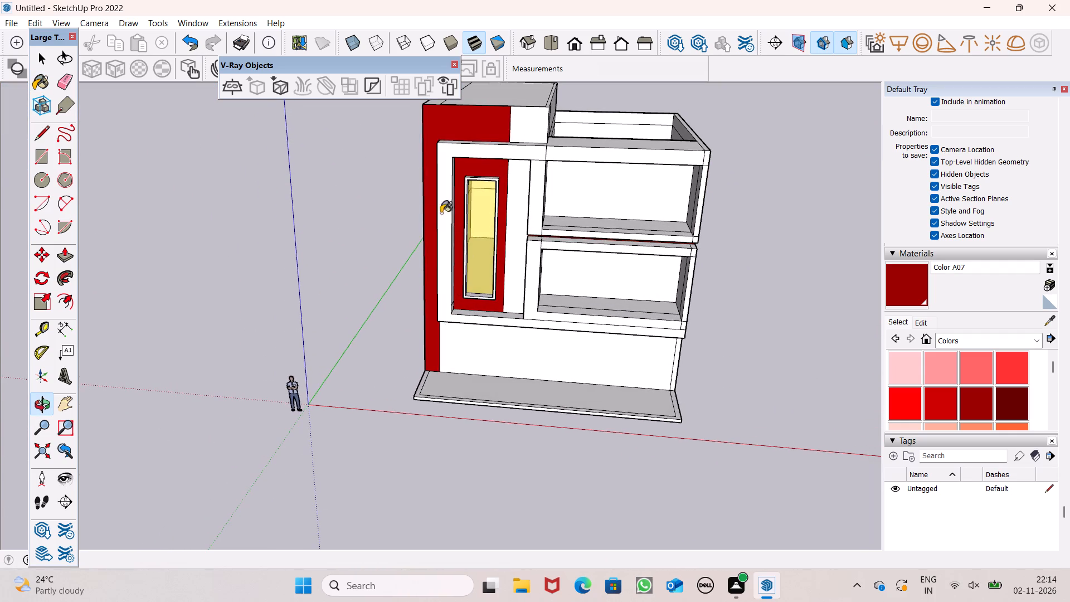
middle_click_drag(575, 262, 574, 176)
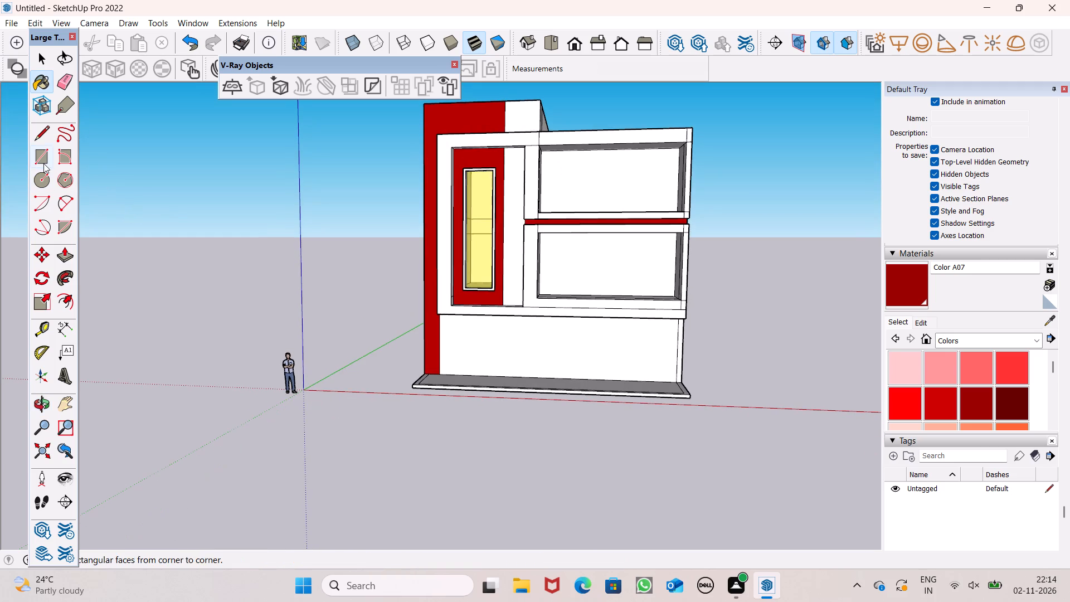
Draw two lines on the upper balcony floor outlining a front corner rectangle beside the tower, about 1' 7" deep.
left_click(43, 163)
scroll(264, 224, "down", 2)
middle_click_drag(288, 330, 296, 457)
scroll(422, 314, "up", 5)
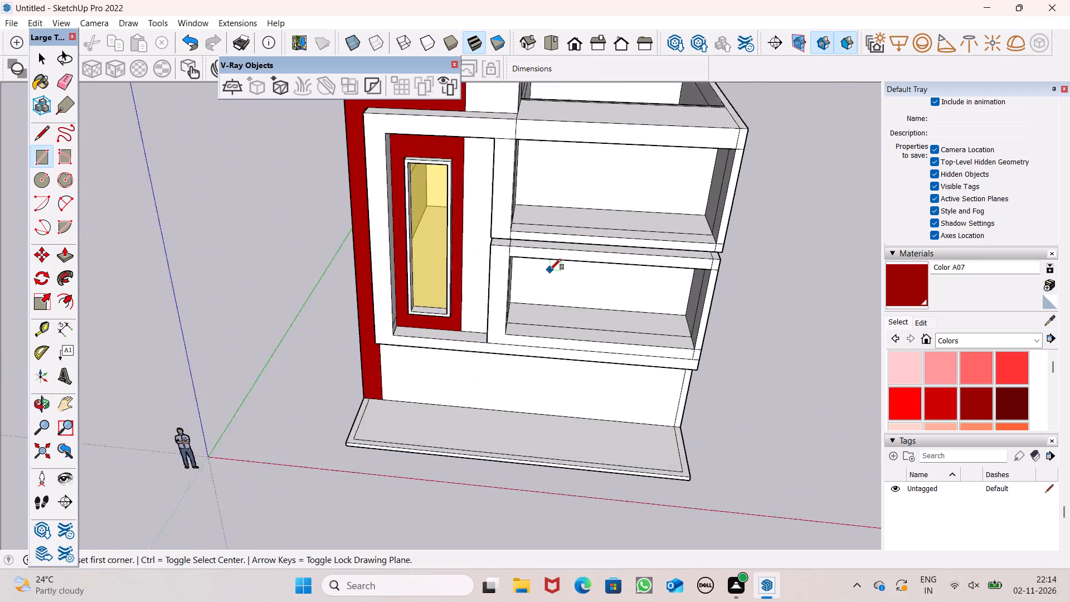
scroll(550, 270, "up", 2)
middle_click_drag(502, 222, 481, 310)
scroll(601, 261, "up", 7)
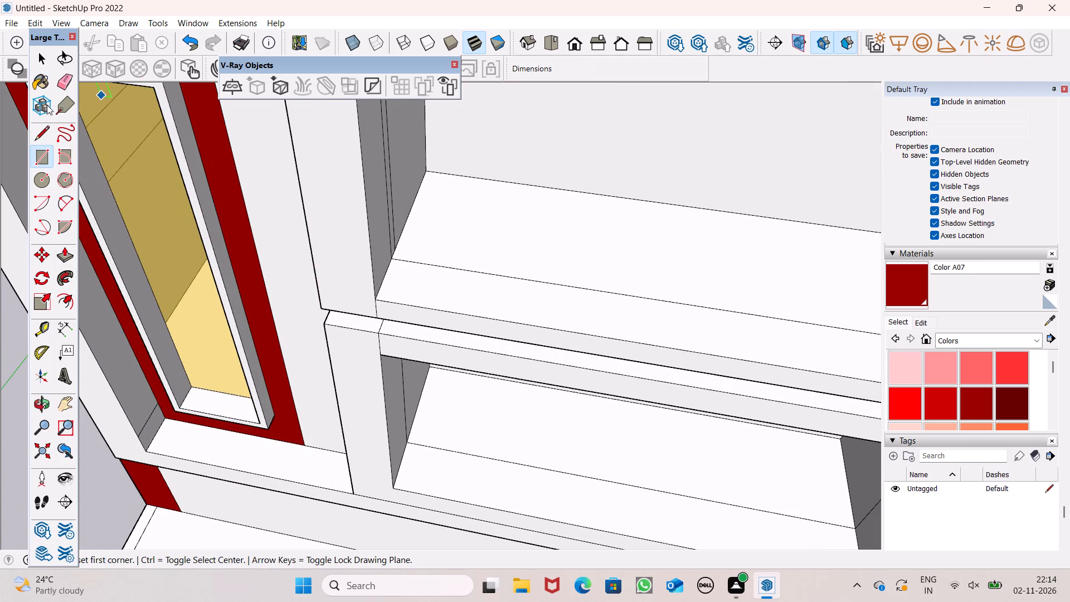
left_click(42, 129)
scroll(429, 292, "up", 4)
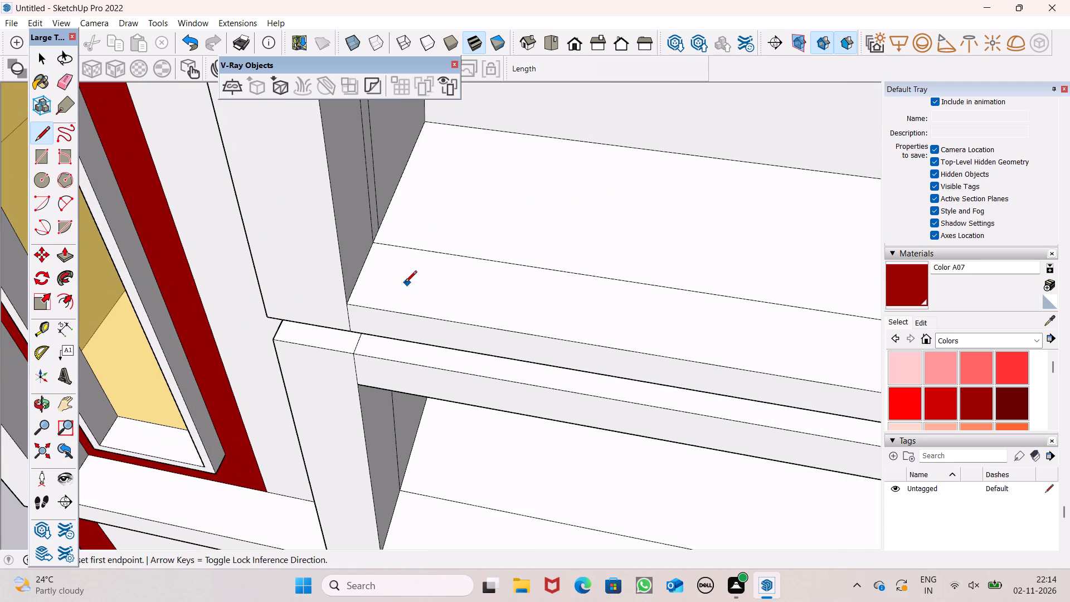
scroll(381, 284, "up", 4)
left_click_drag(359, 250, 367, 249)
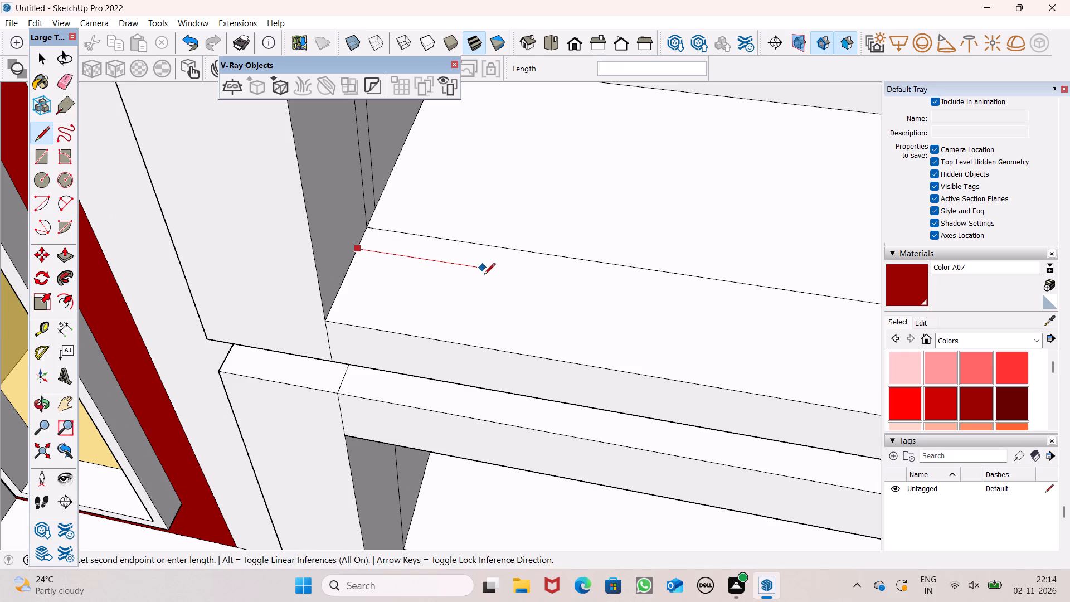
left_click(505, 271)
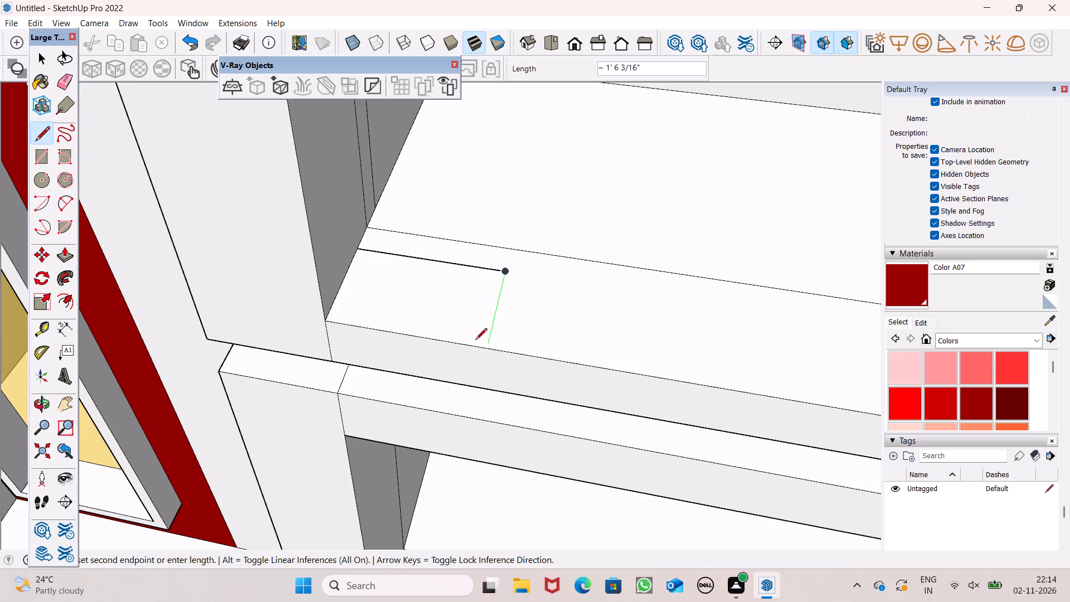
left_click(484, 346)
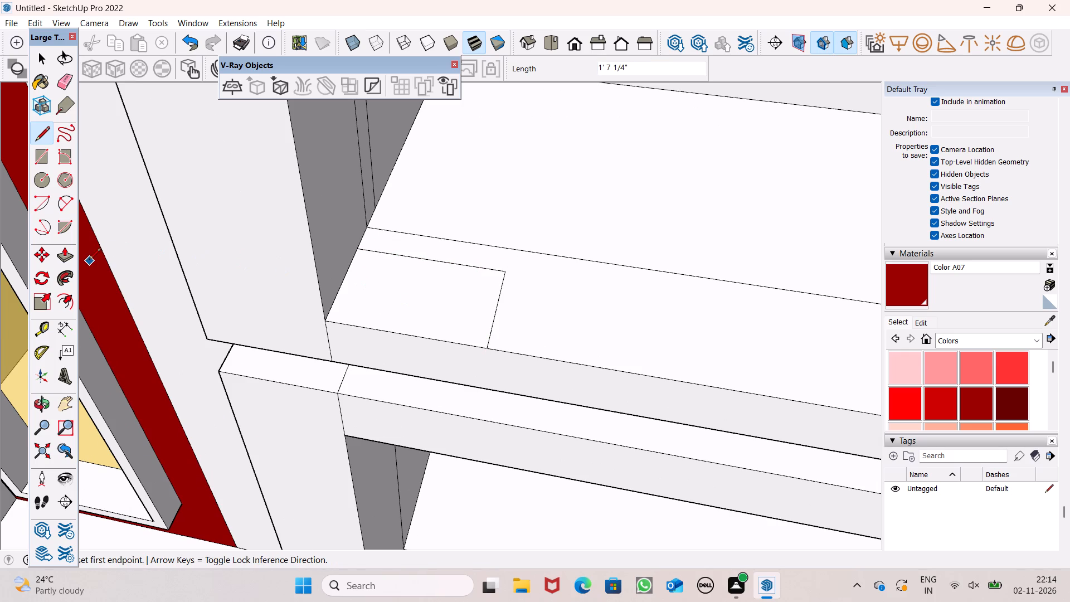
Pull the corner rectangle on the upper balcony floor up 3' into a block.
left_click(73, 253)
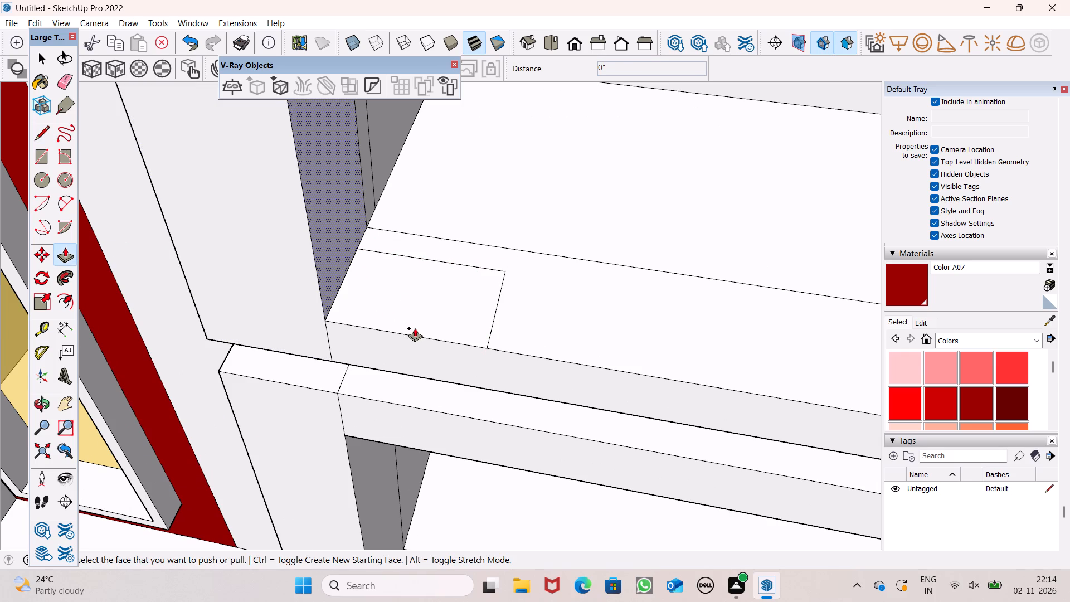
left_click_drag(415, 327, 413, 244)
type("3'")
key("Return")
Paint the top, front and side faces of the upper balcony's corner block with Color A07.
left_click(913, 292)
left_click(458, 144)
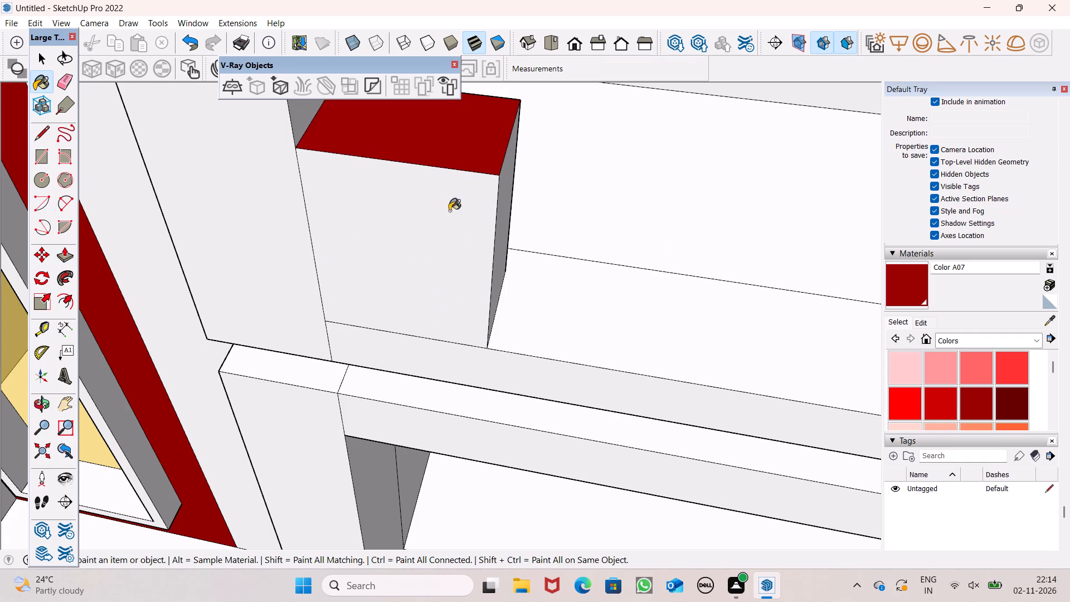
left_click(441, 224)
middle_click_drag(484, 235, 182, 241)
left_click_drag(400, 240, 407, 240)
middle_click_drag(468, 287, 216, 265)
scroll(206, 280, "up", 1)
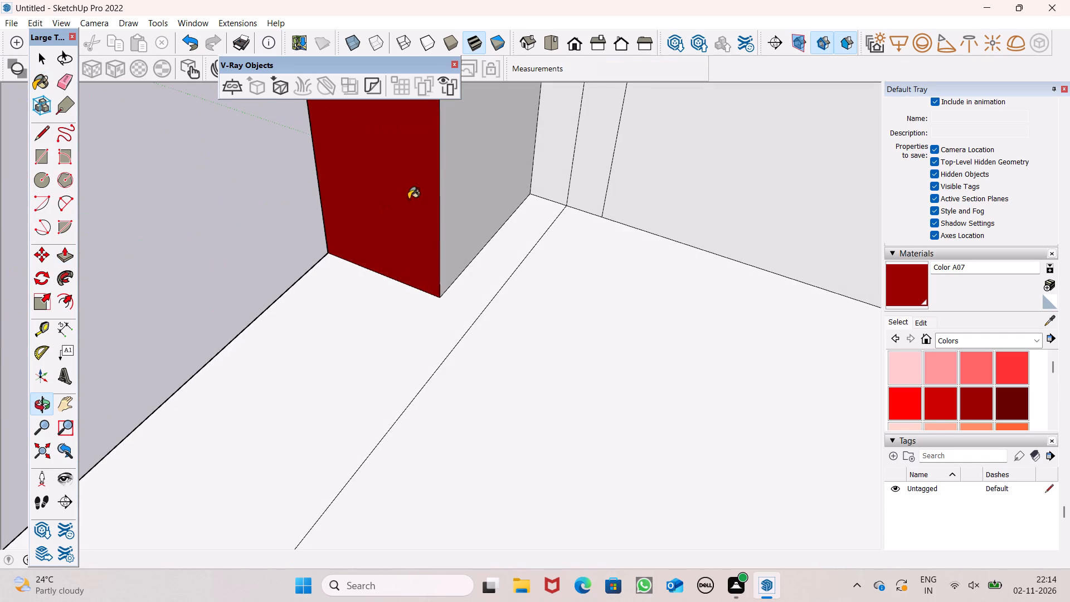
left_click(481, 172)
Draw two lines on the lower balcony floor outlining a front corner rectangle beside the tower, about 1' 4" deep.
middle_click_drag(362, 303, 874, 293)
scroll(539, 265, "down", 12)
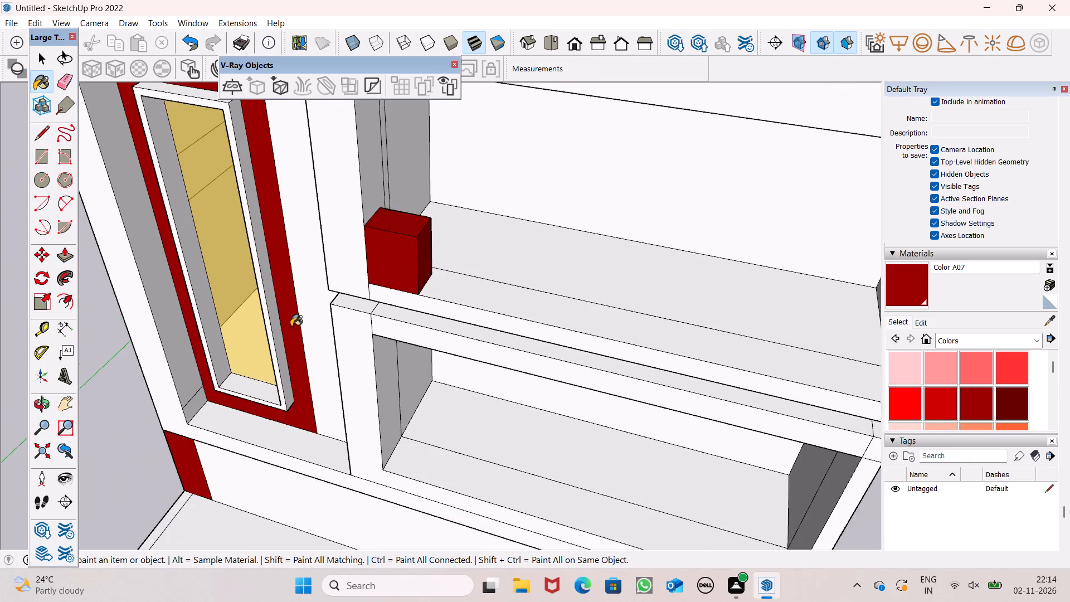
scroll(198, 271, "down", 5)
middle_click_drag(227, 339, 422, 236)
scroll(181, 197, "down", 4)
middle_click_drag(427, 330, 363, 385)
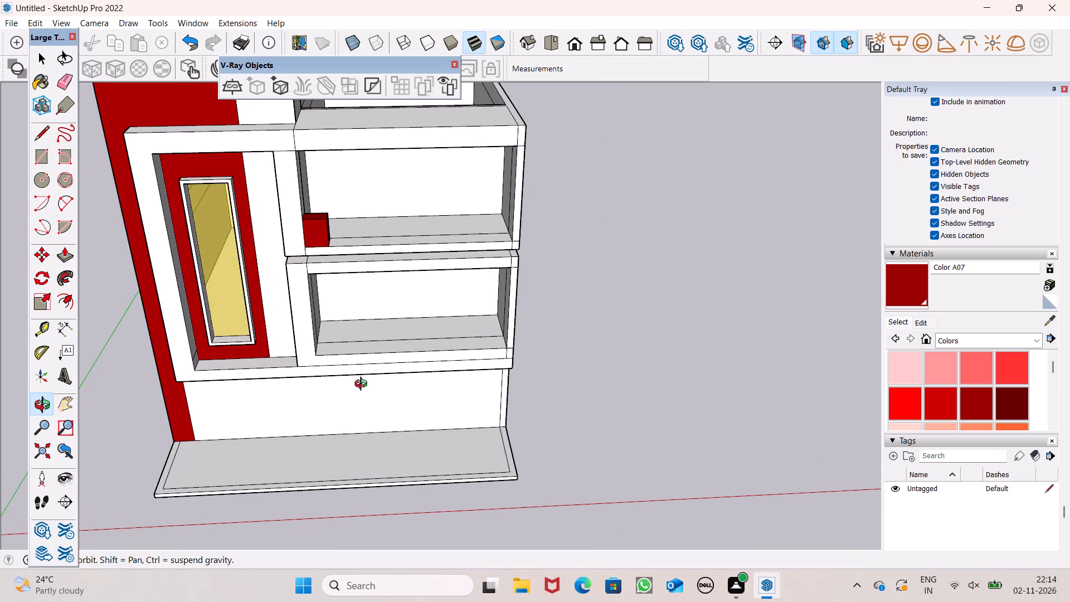
middle_click_drag(363, 385, 363, 385)
left_click(36, 141)
middle_click_drag(408, 312, 401, 331)
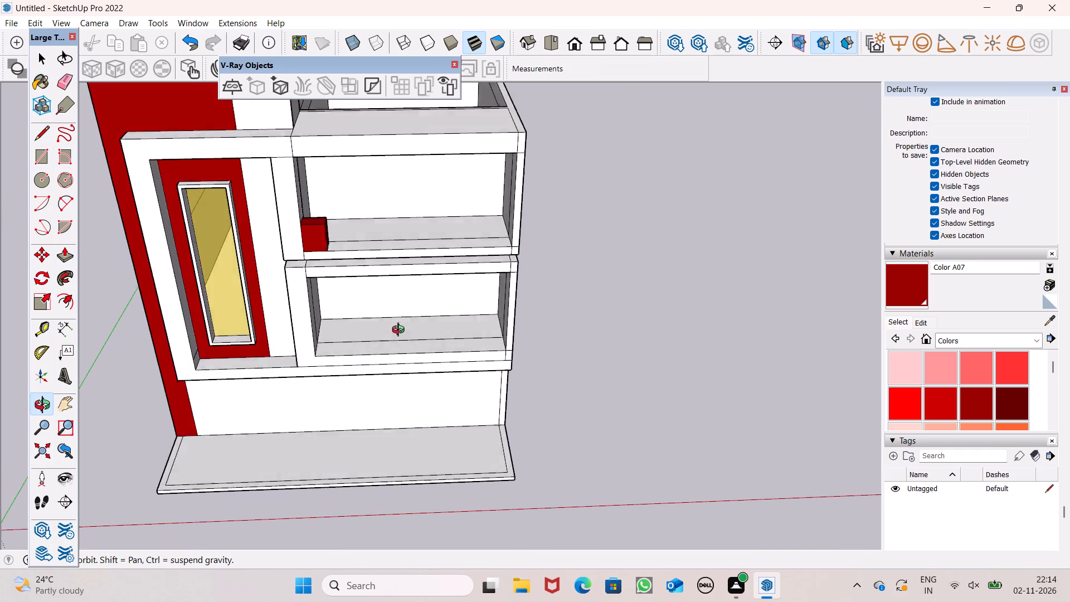
middle_click_drag(401, 331, 375, 398)
scroll(368, 387, "up", 7)
scroll(279, 322, "up", 10)
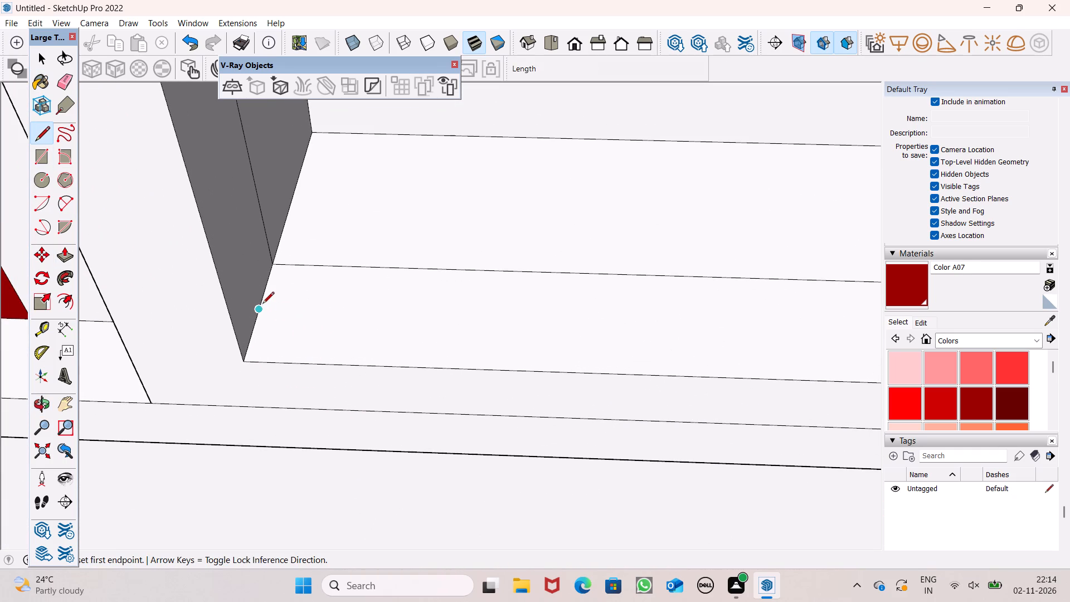
left_click(260, 310)
left_click(367, 315)
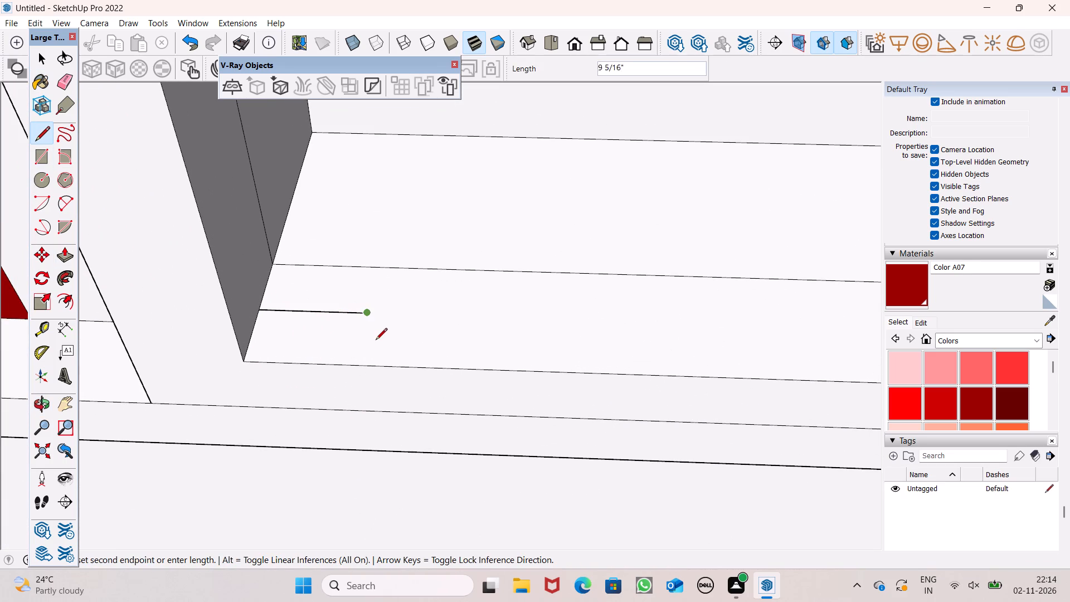
left_click(366, 366)
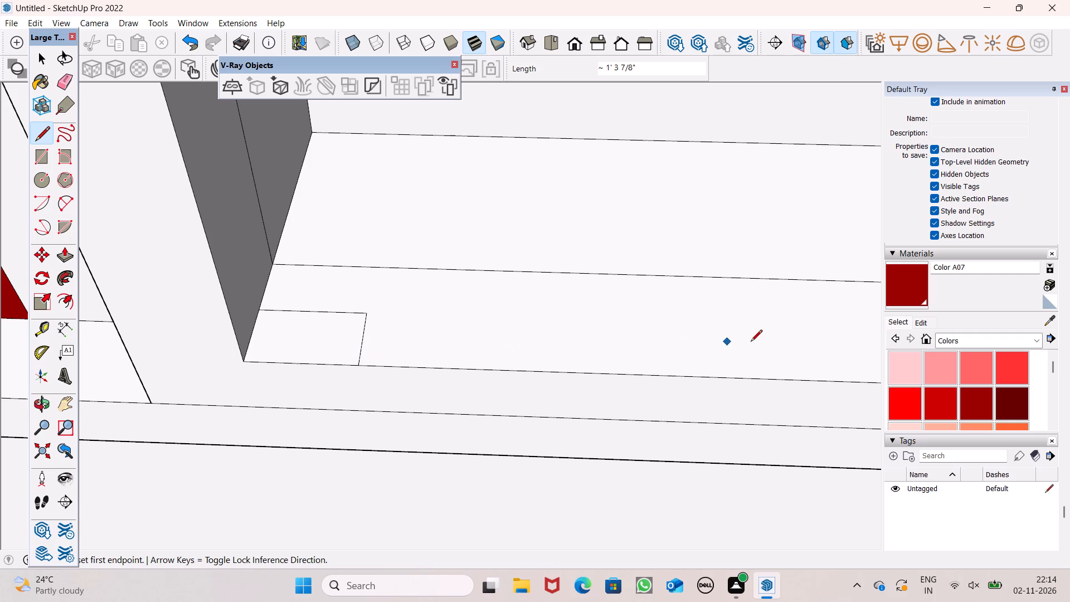
Paint the corner rectangle on the lower balcony floor with Color A07.
left_click(902, 292)
left_click(298, 334)
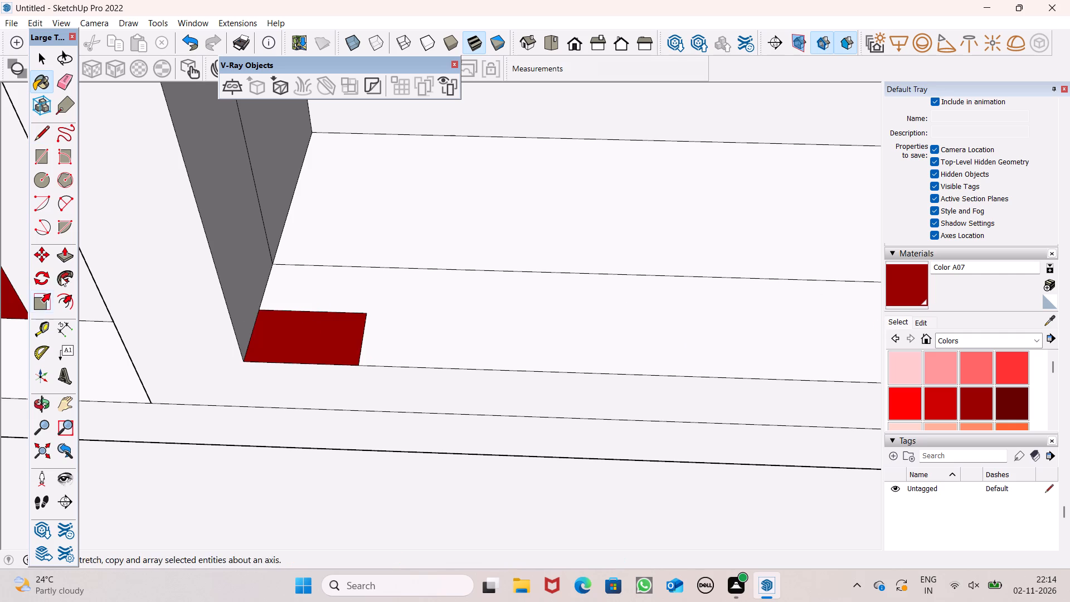
Pull the red corner rectangle on the lower balcony floor up 3' into a block.
left_click(65, 258)
left_click_drag(346, 346, 329, 234)
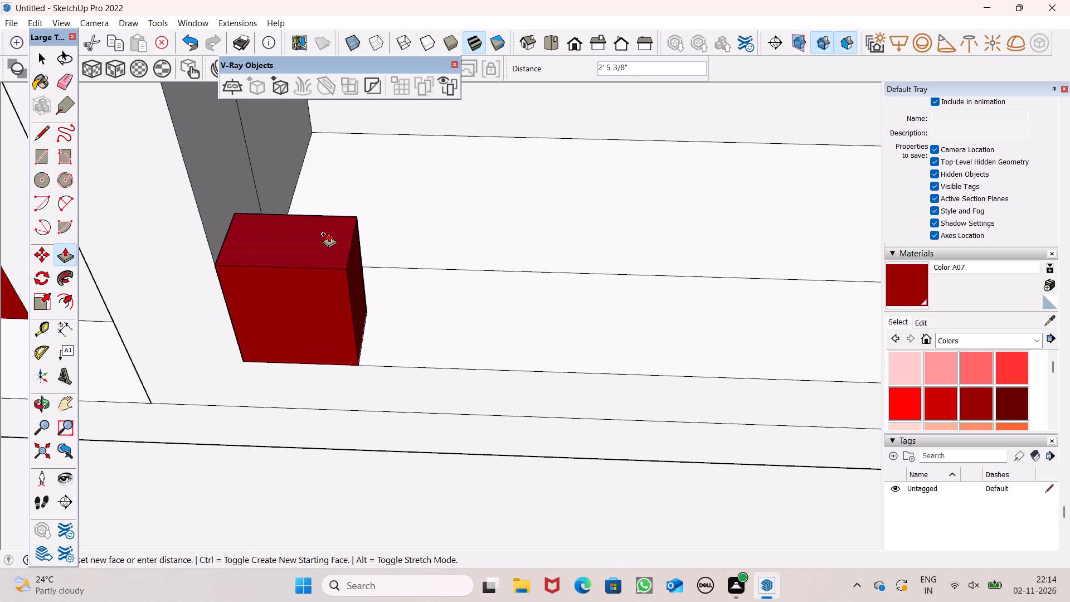
left_click_drag(329, 234, 328, 232)
type("3'")
key("Return")
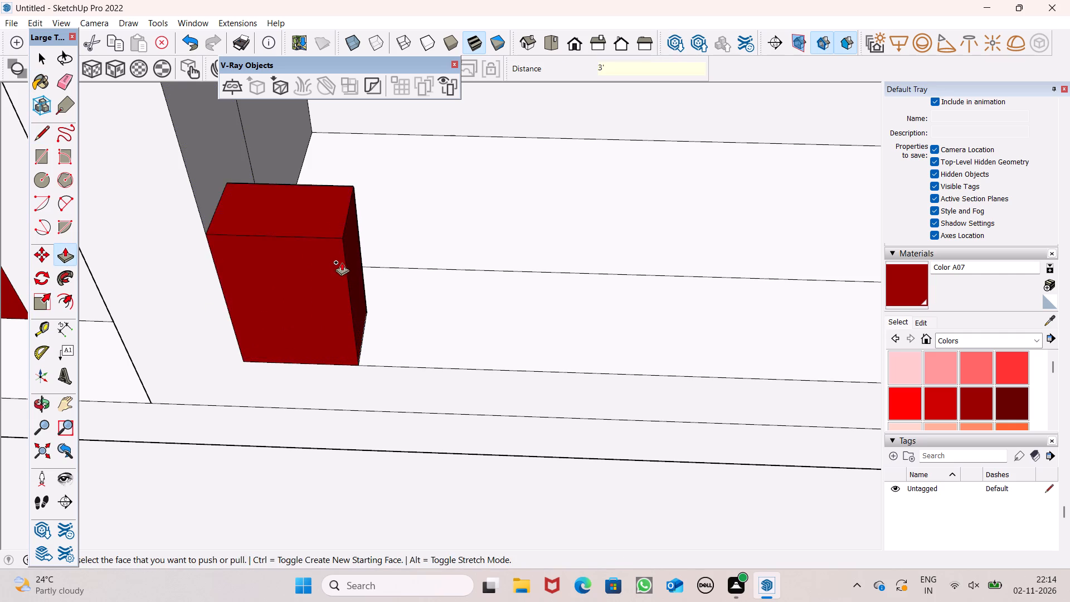
Extend the side face of the lower balcony block by about 3 5/8" to align with the upper block's side.
scroll(344, 303, "down", 7)
middle_click_drag(372, 370, 371, 265)
scroll(371, 300, "up", 1)
scroll(361, 324, "down", 13)
middle_click_drag(368, 312, 284, 376)
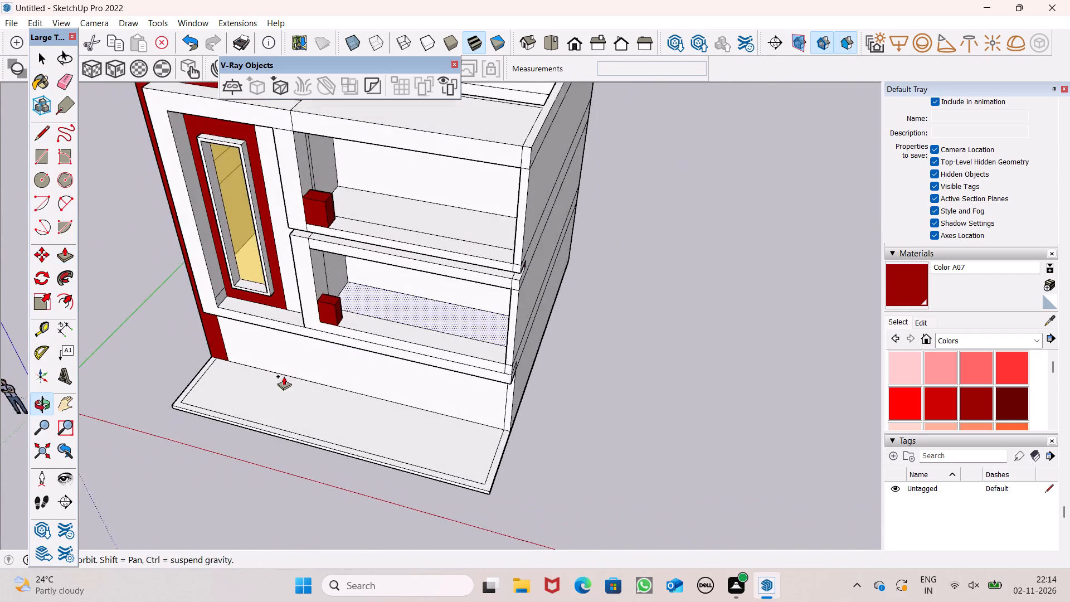
middle_click_drag(284, 376, 284, 379)
scroll(330, 248, "up", 5)
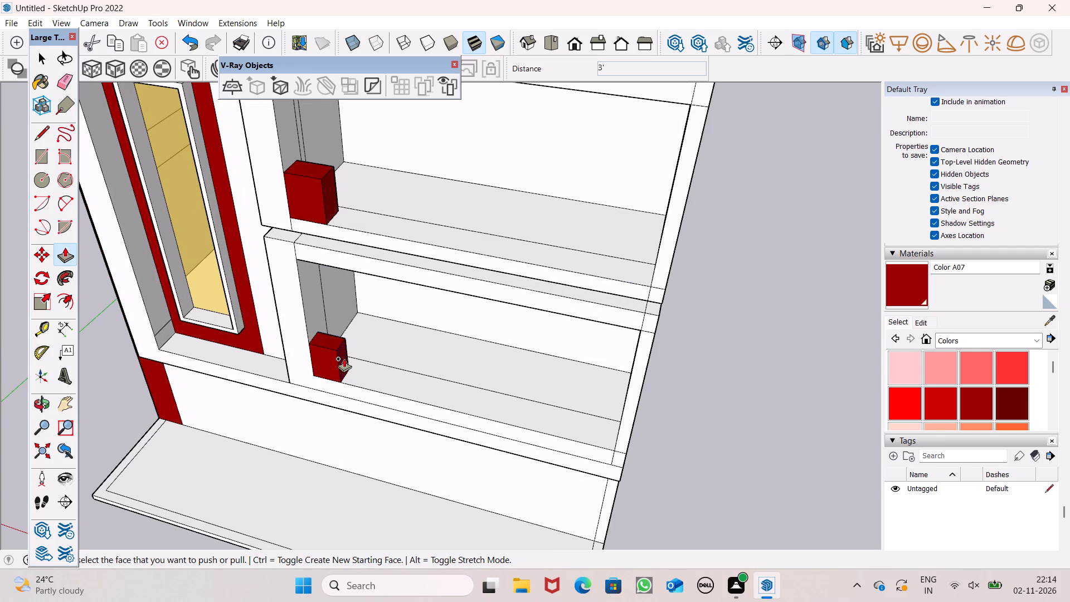
left_click_drag(344, 358, 332, 202)
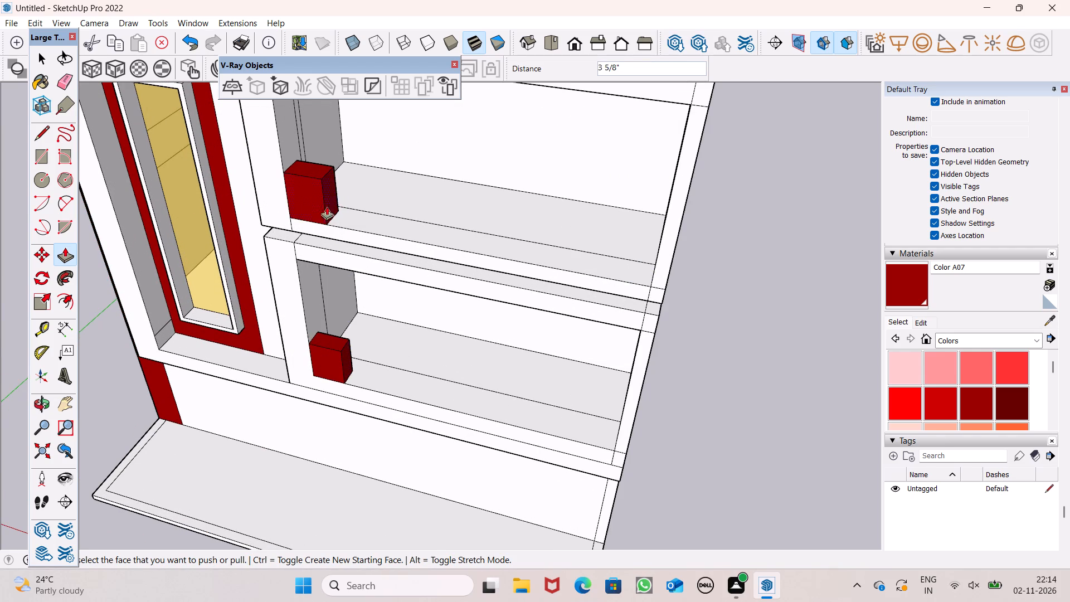
scroll(376, 352, "down", 5)
middle_click_drag(380, 389, 528, 361)
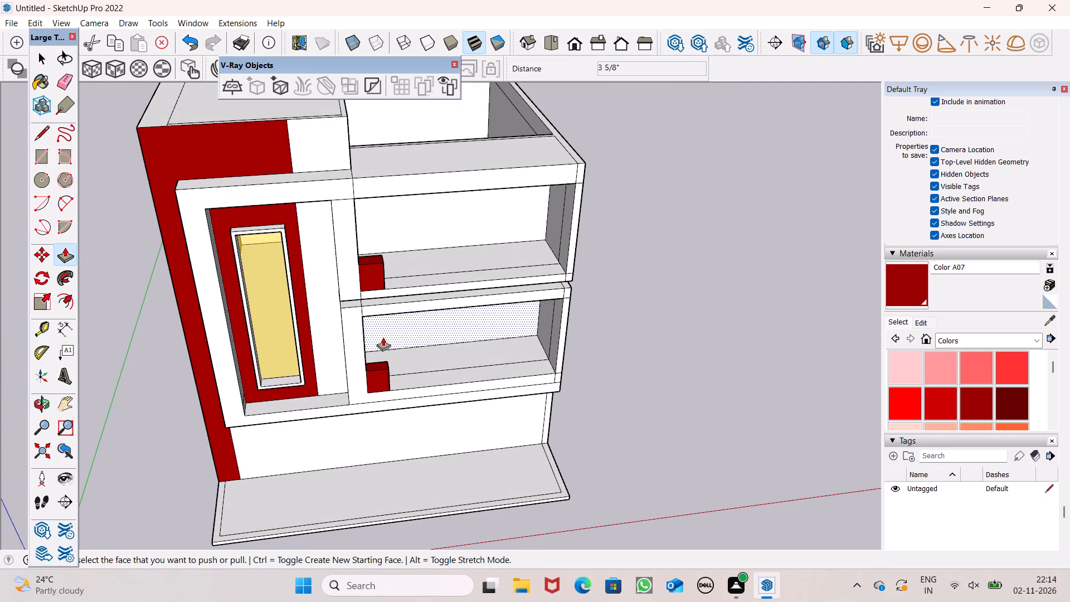
key("space")
Place a horizontal guide on the lower balcony's inner end wall, 4' above the floor.
scroll(502, 387, "down", 1)
middle_click_drag(524, 397, 489, 400)
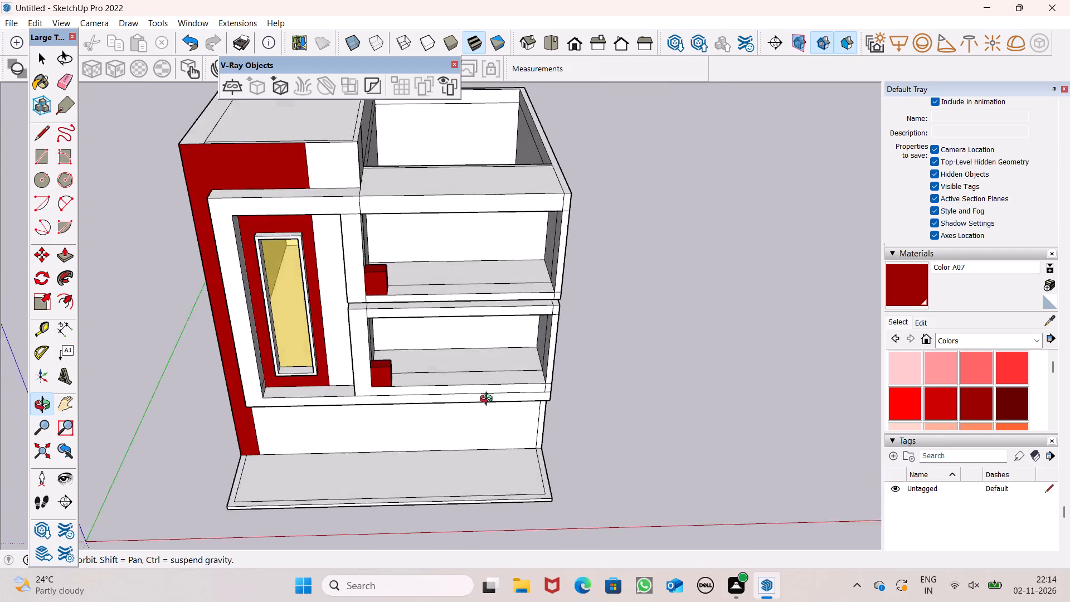
middle_click_drag(489, 400, 654, 306)
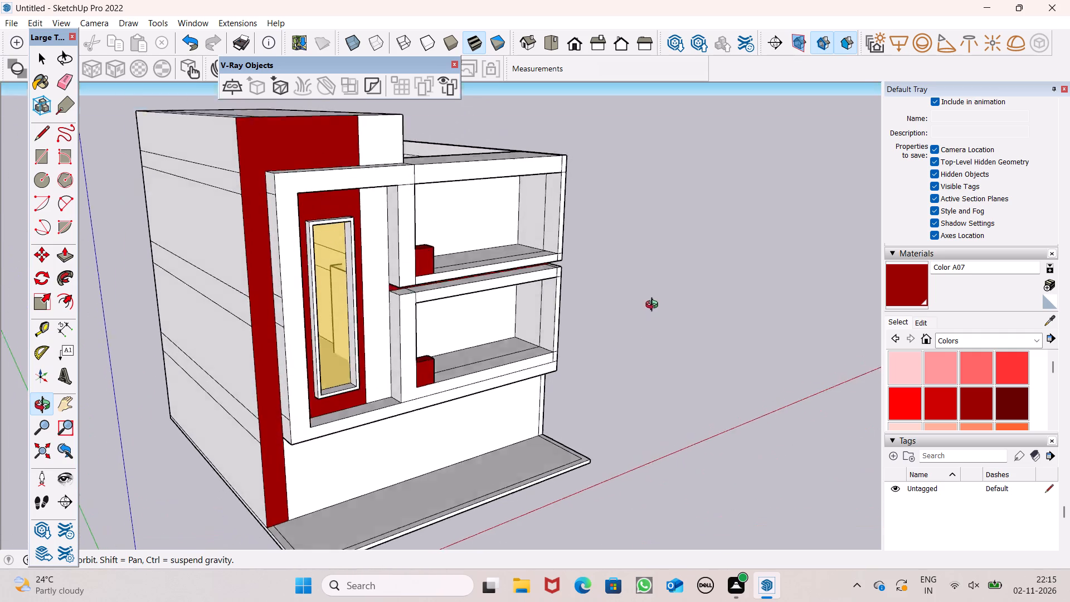
middle_click_drag(654, 306, 650, 301)
scroll(538, 344, "up", 6)
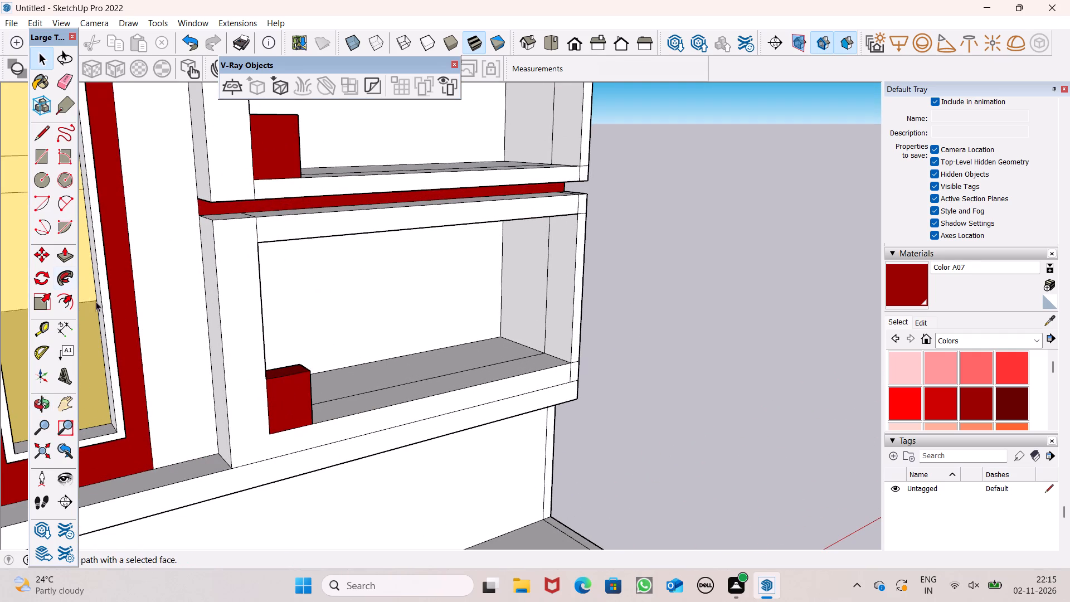
left_click(39, 331)
middle_click_drag(442, 348, 582, 321)
scroll(560, 336, "up", 3)
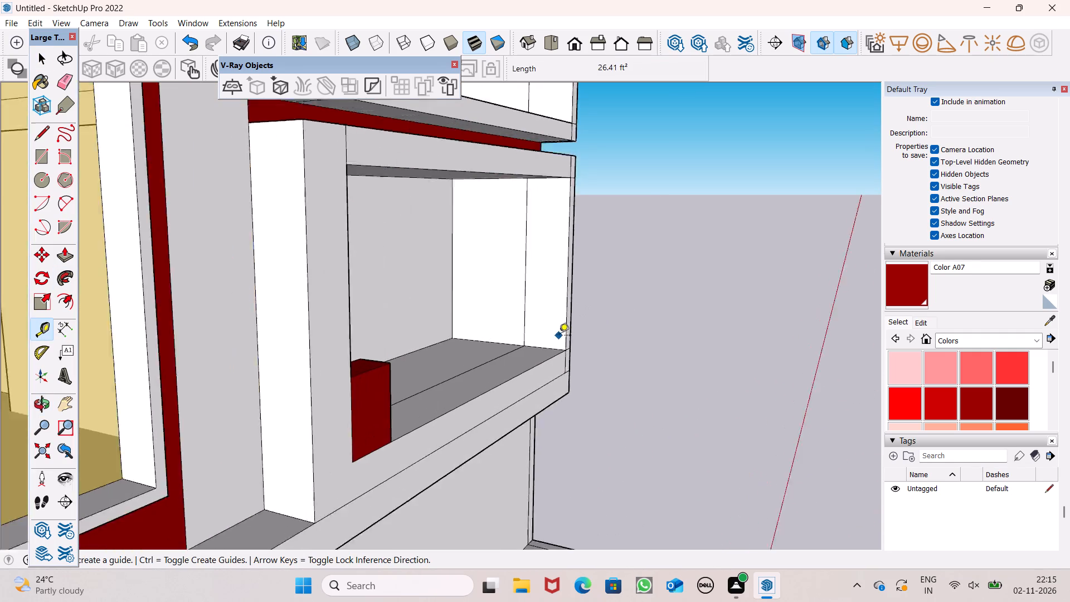
scroll(559, 336, "up", 2)
left_click_drag(533, 352, 540, 273)
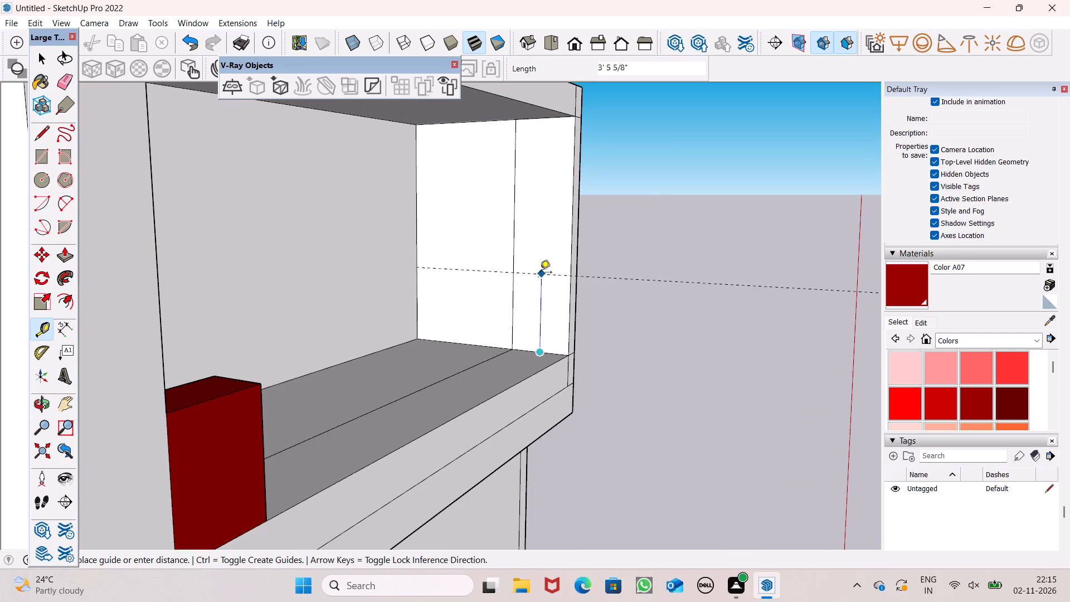
left_click_drag(540, 273, 541, 250)
type("4'")
key("Return")
Place two vertical guides on the lower balcony's end wall, about 10 7/8" from the wall's dividing line and 1' 4" from its front edge.
scroll(520, 321, "up", 2)
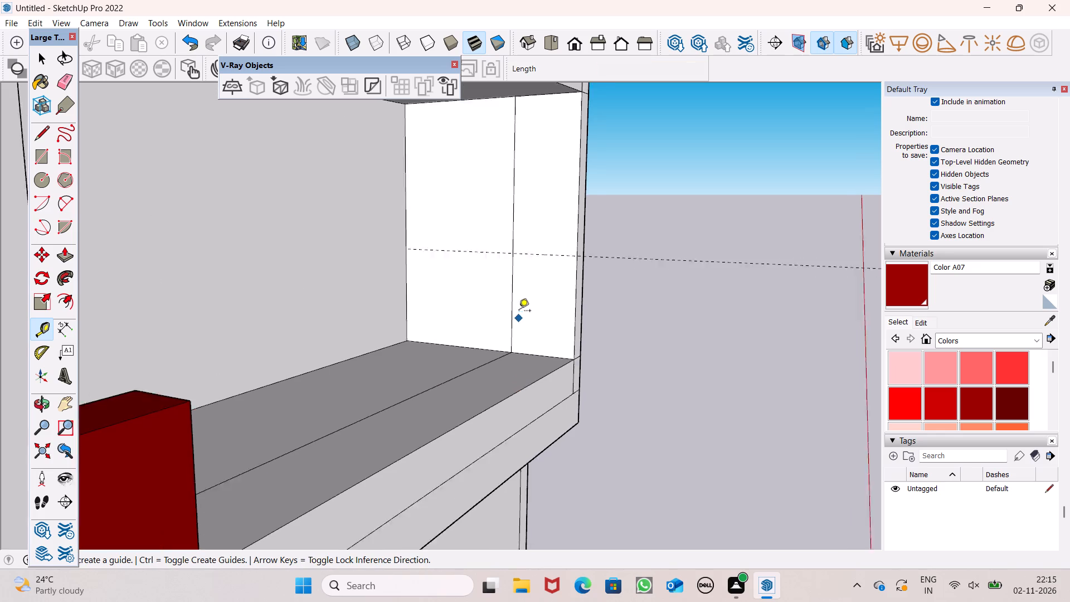
scroll(519, 312, "up", 1)
left_click(512, 272)
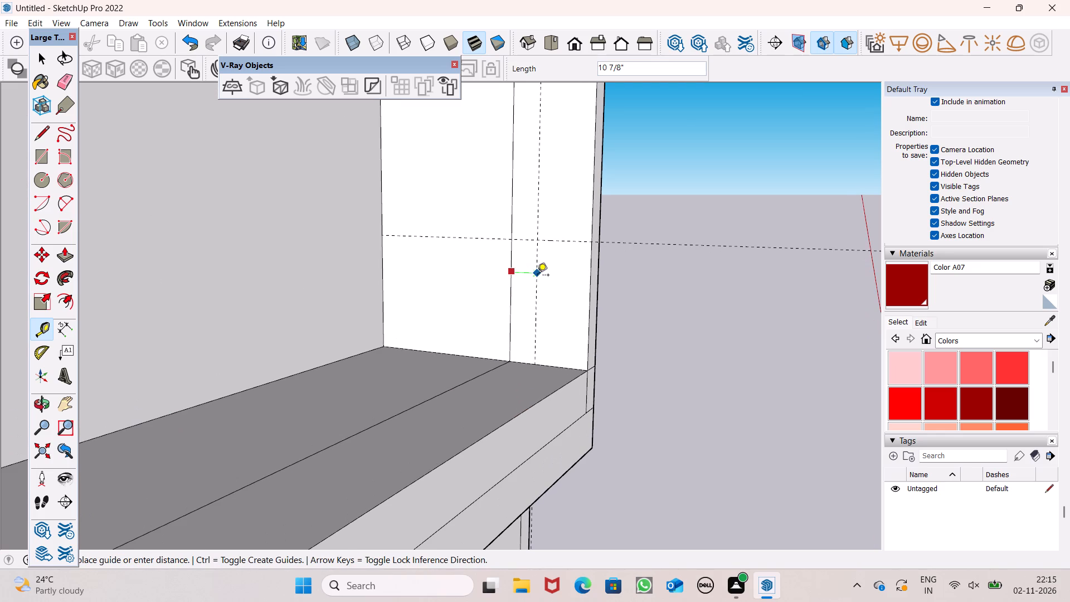
left_click(537, 276)
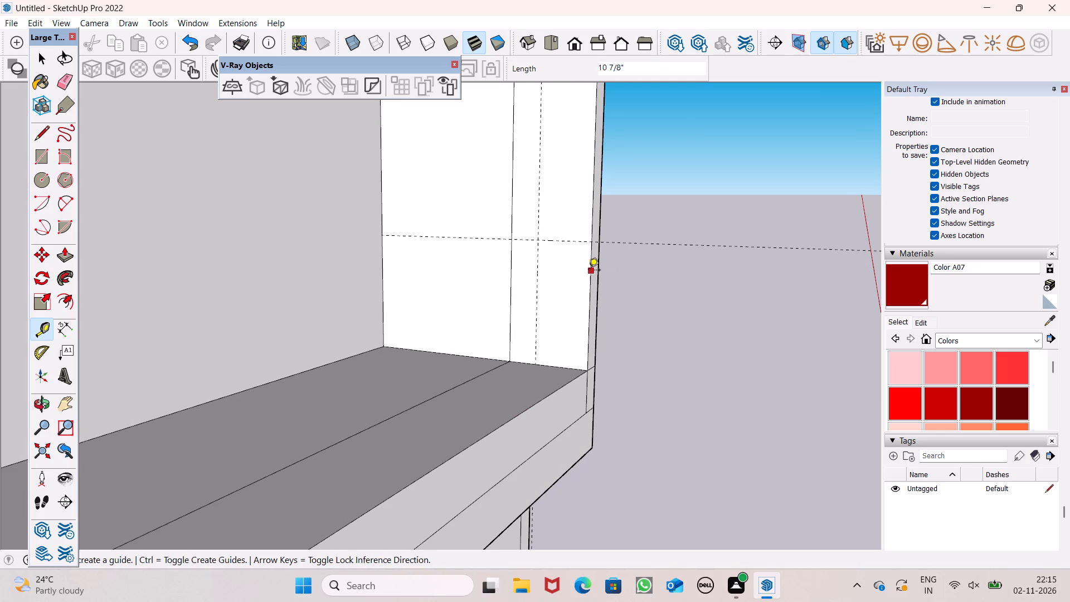
left_click(588, 271)
left_click(555, 267)
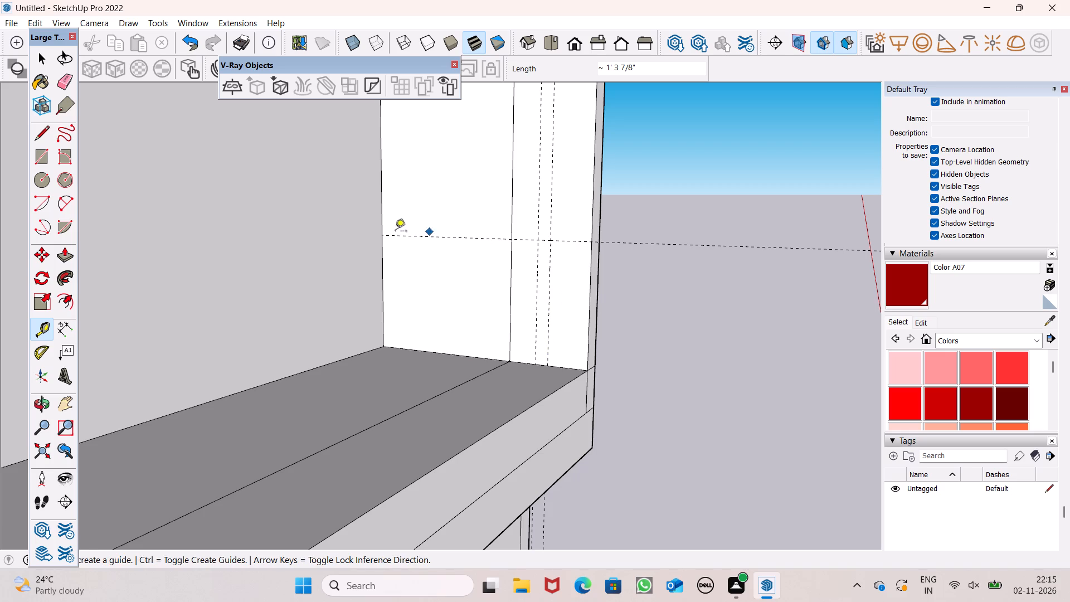
key("space")
Draw lines along the guides on the lower balcony's end wall outlining a narrow upright strip 4' high and about 5" wide.
left_click(37, 131)
scroll(380, 182, "down", 6)
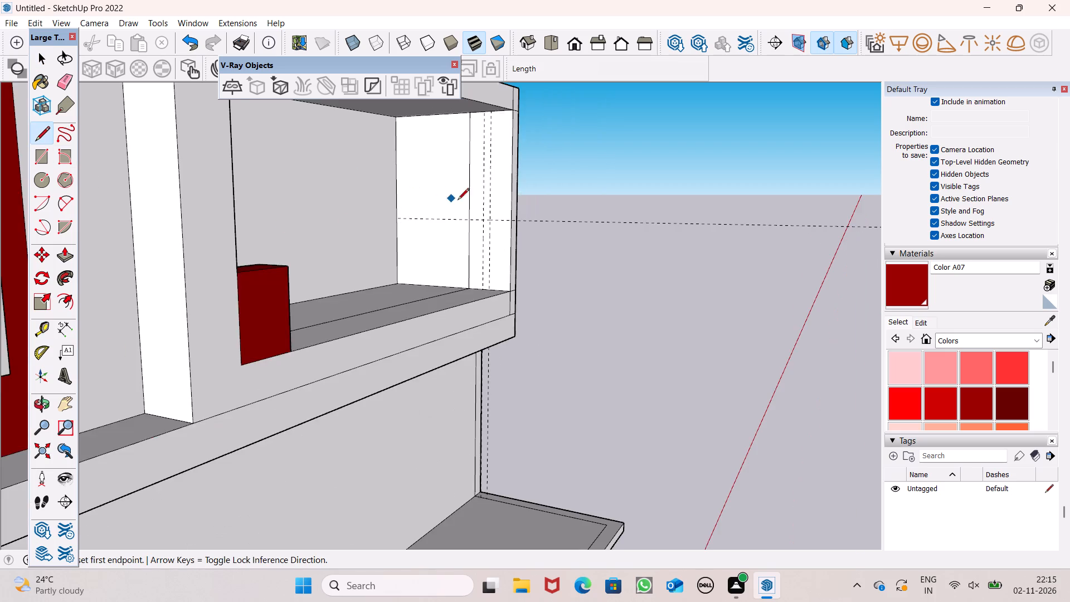
middle_click_drag(472, 224, 488, 276)
scroll(487, 232, "up", 2)
scroll(487, 228, "down", 1)
scroll(487, 228, "up", 11)
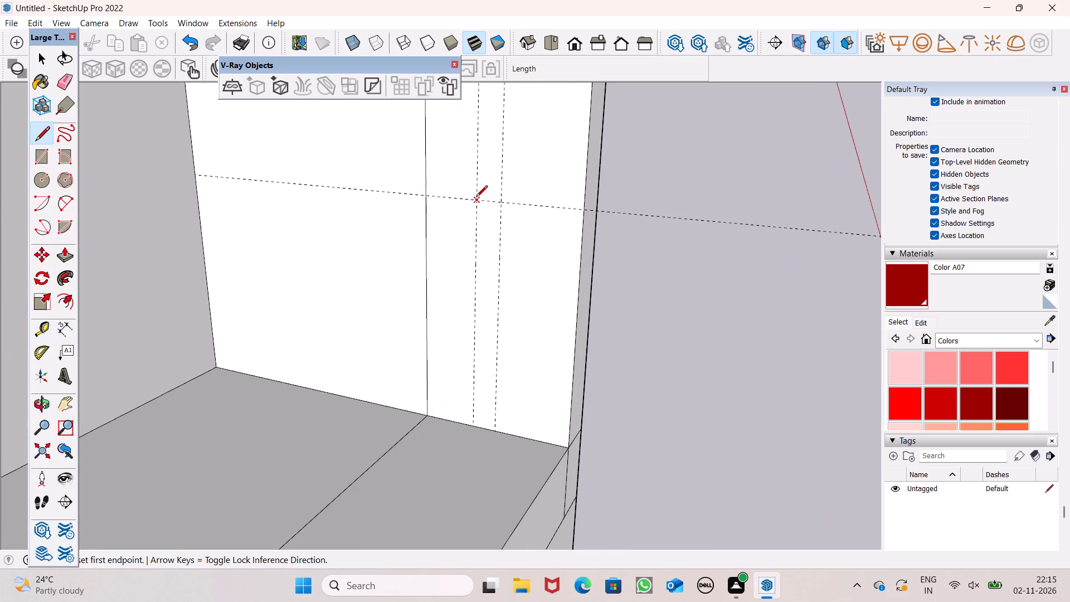
left_click(476, 198)
left_click(502, 204)
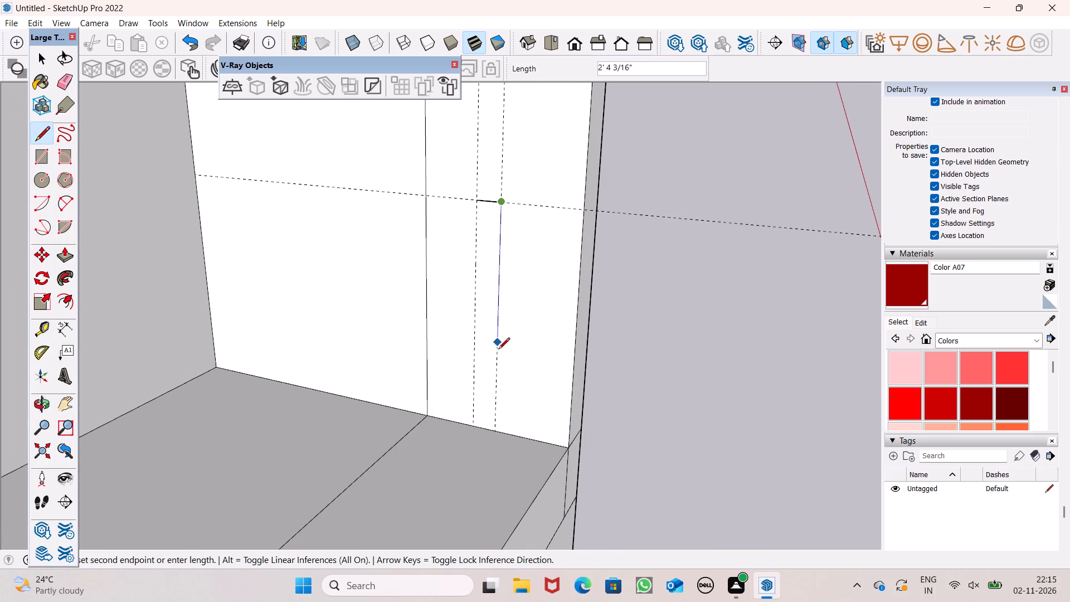
left_click(492, 432)
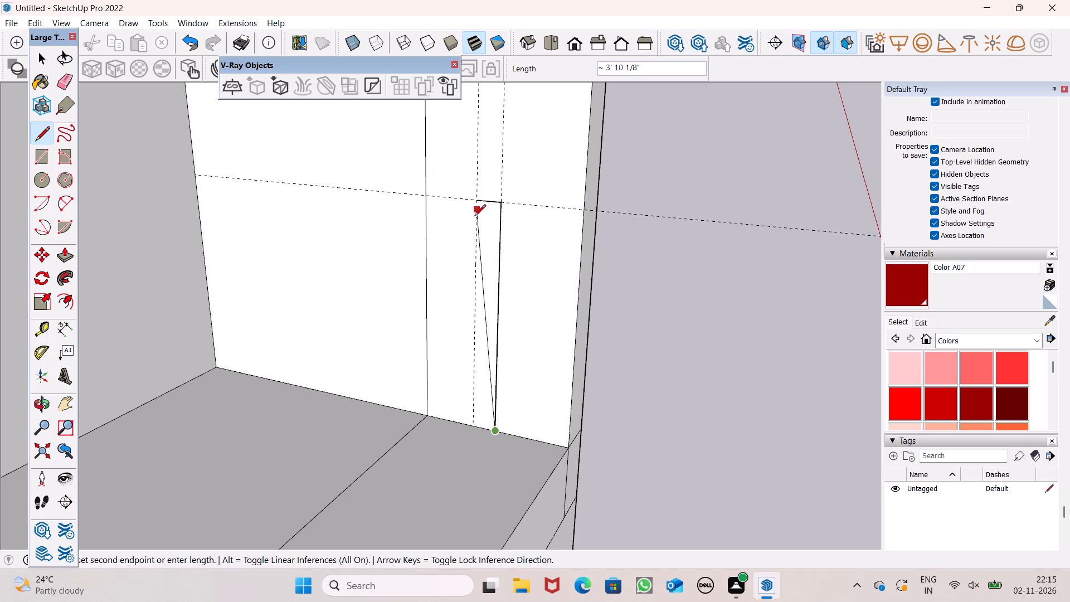
key("space")
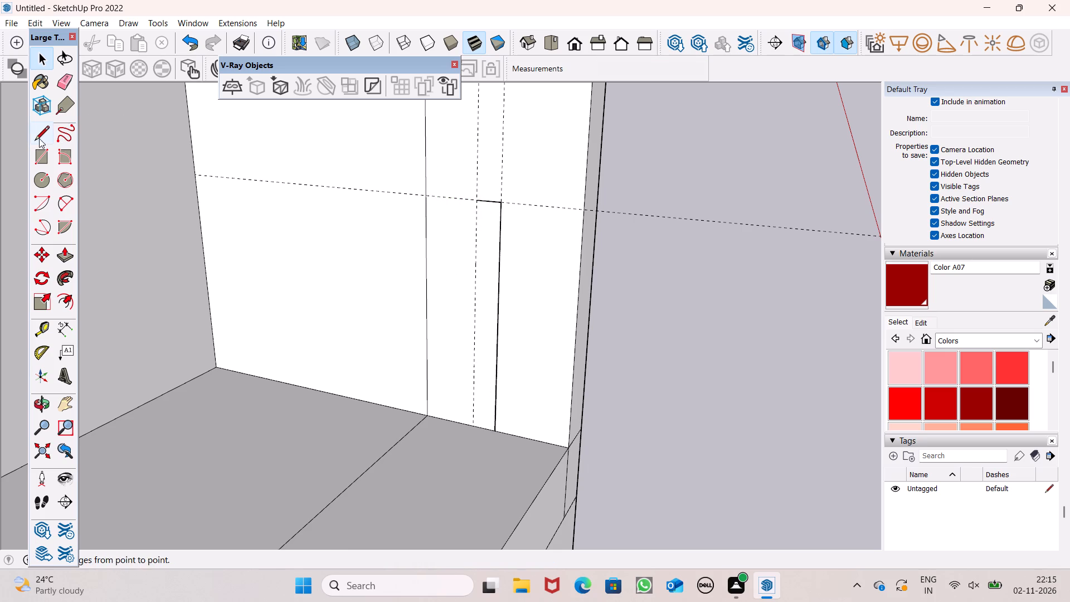
left_click(38, 138)
left_click(477, 203)
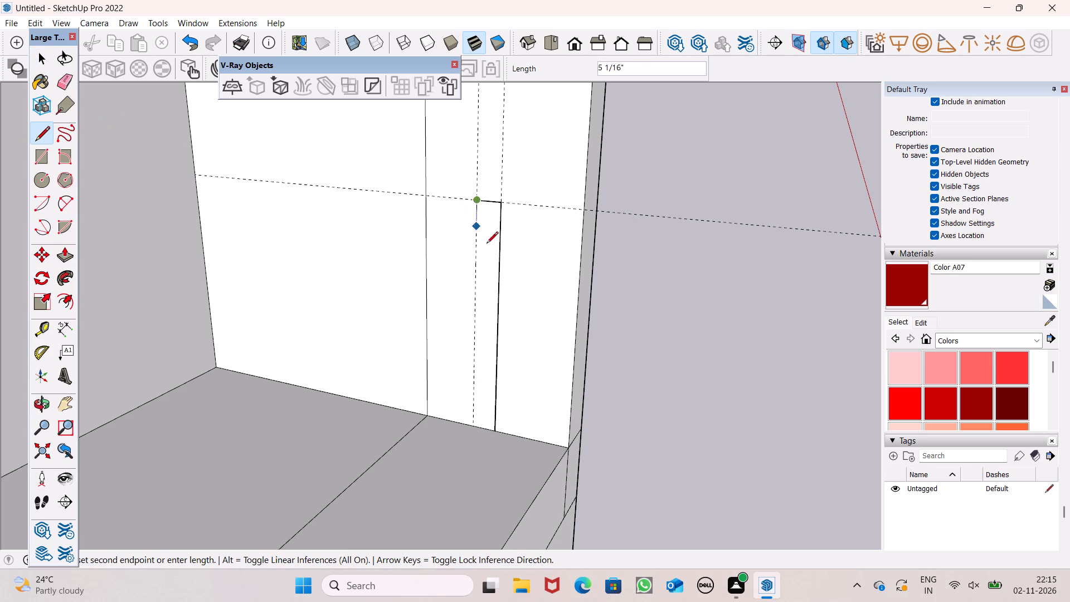
left_click(469, 427)
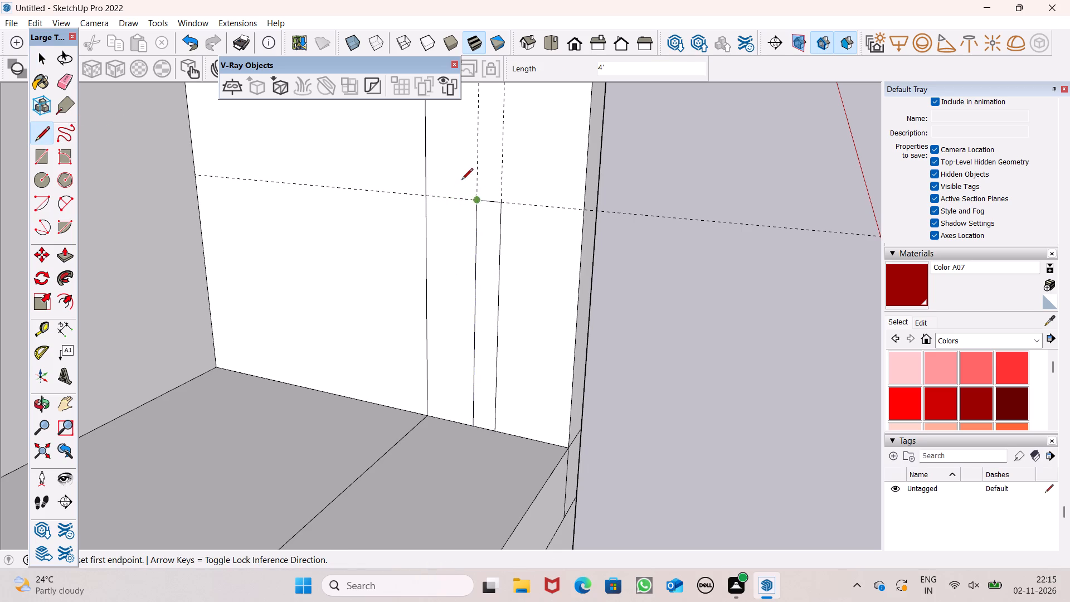
Draw a line about 5" long across the narrow strip on the end wall, just below its top edge.
scroll(484, 203, "up", 5)
left_click(471, 223)
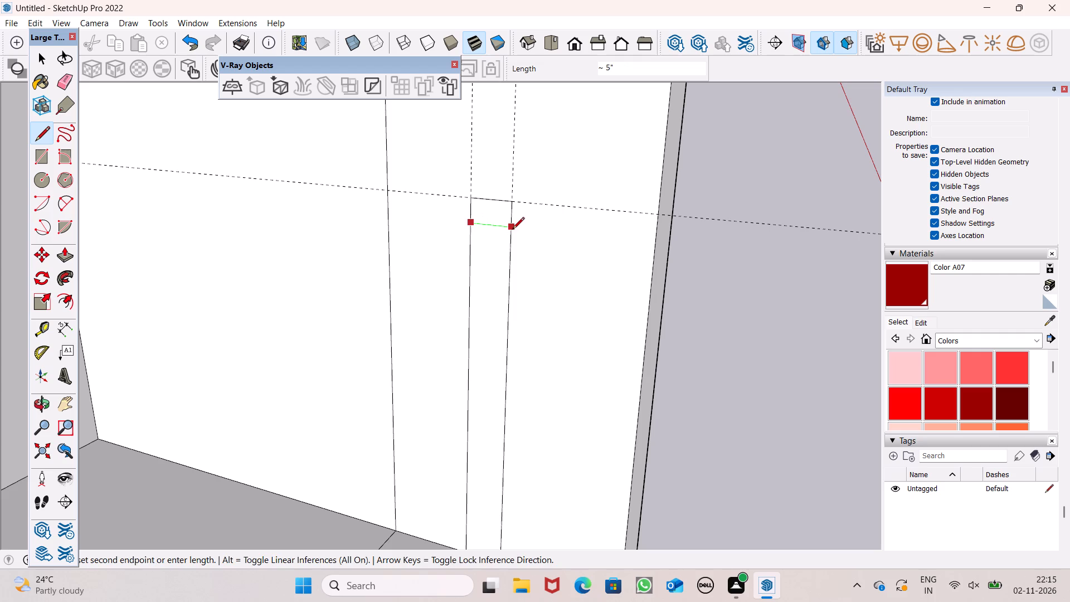
left_click(513, 229)
key("space")
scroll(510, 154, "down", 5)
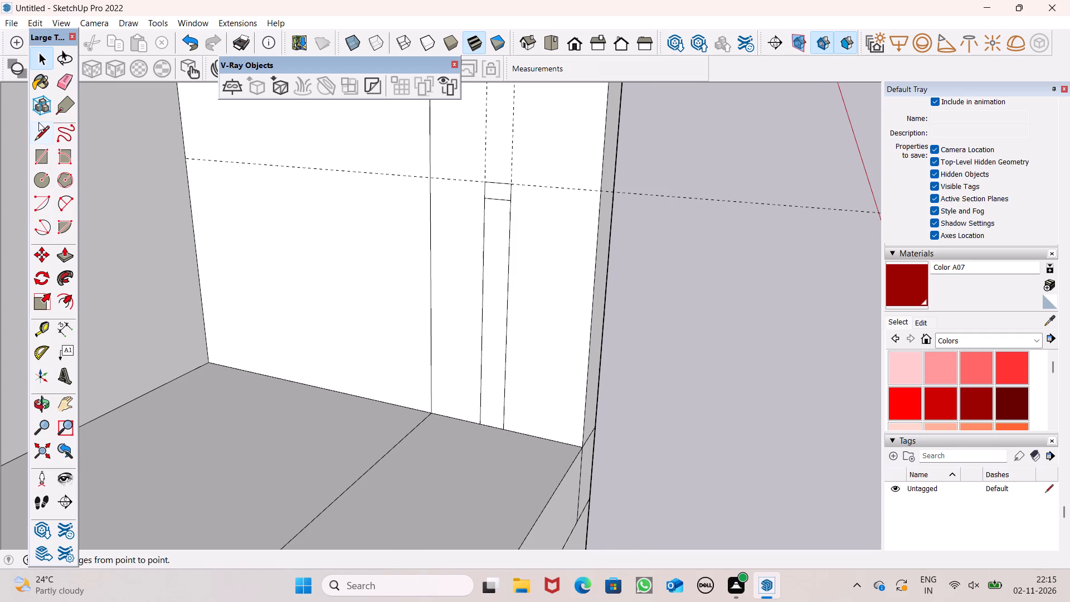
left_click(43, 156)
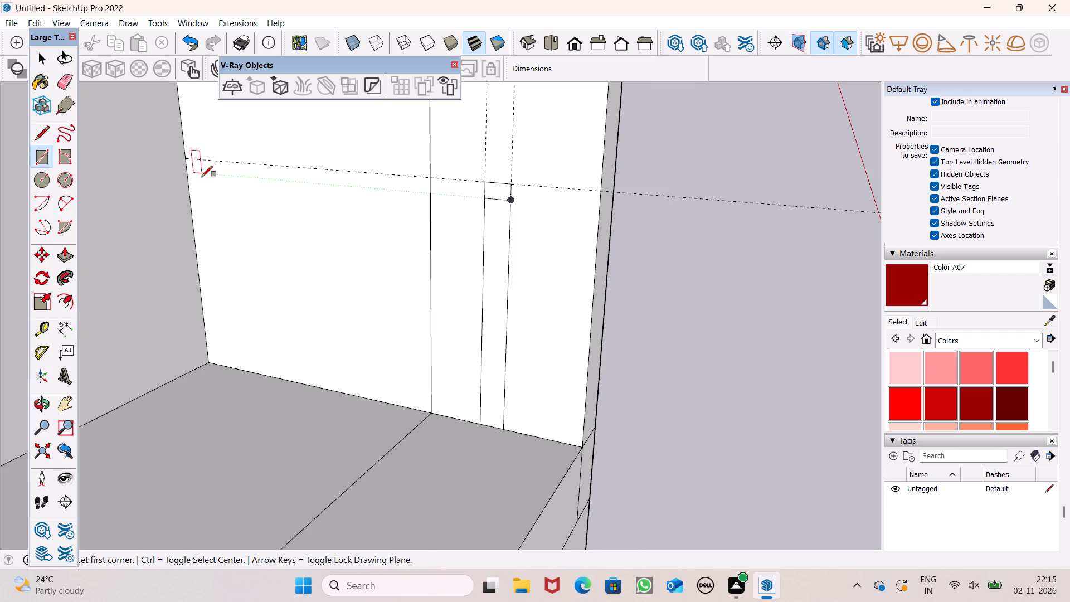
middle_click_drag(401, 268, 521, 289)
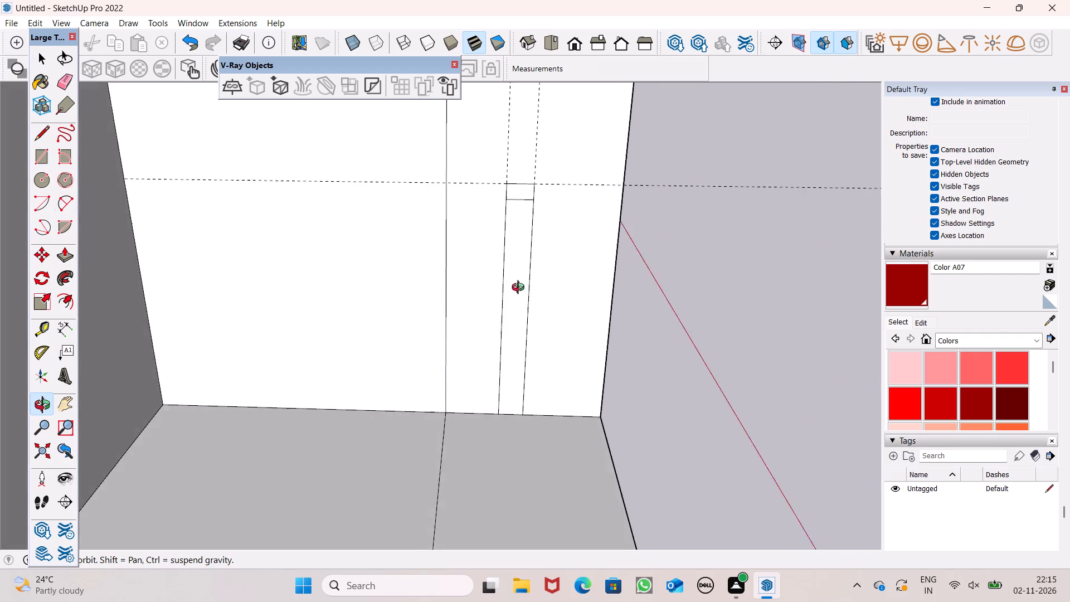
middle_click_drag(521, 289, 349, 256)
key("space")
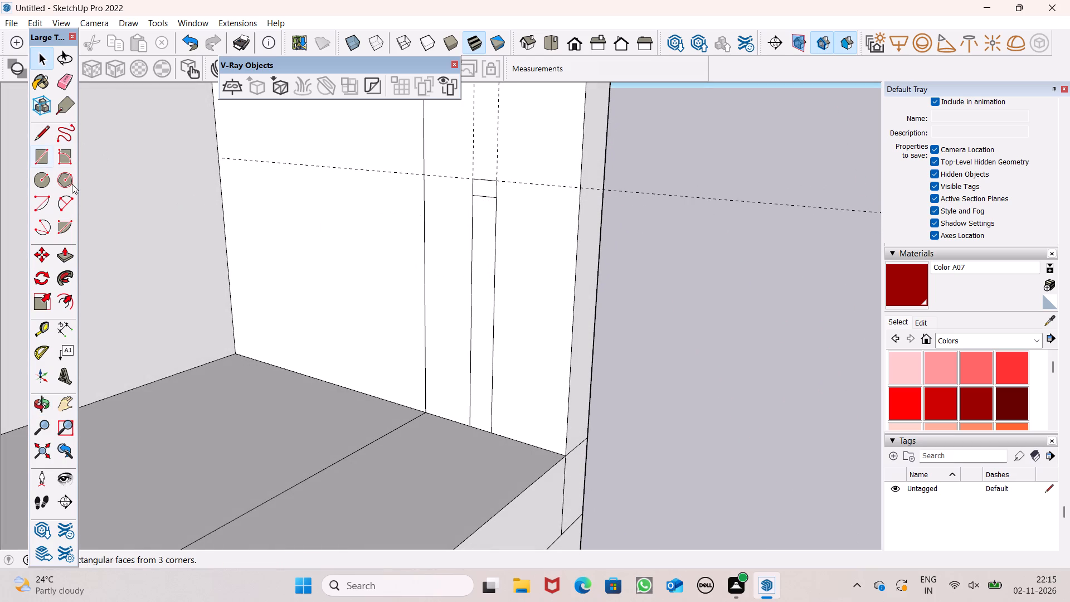
Draw a circle of about 1" radius centred across the narrow strip, just below its short cross line.
left_click(51, 182)
middle_click_drag(303, 244, 458, 243)
scroll(539, 233, "up", 7)
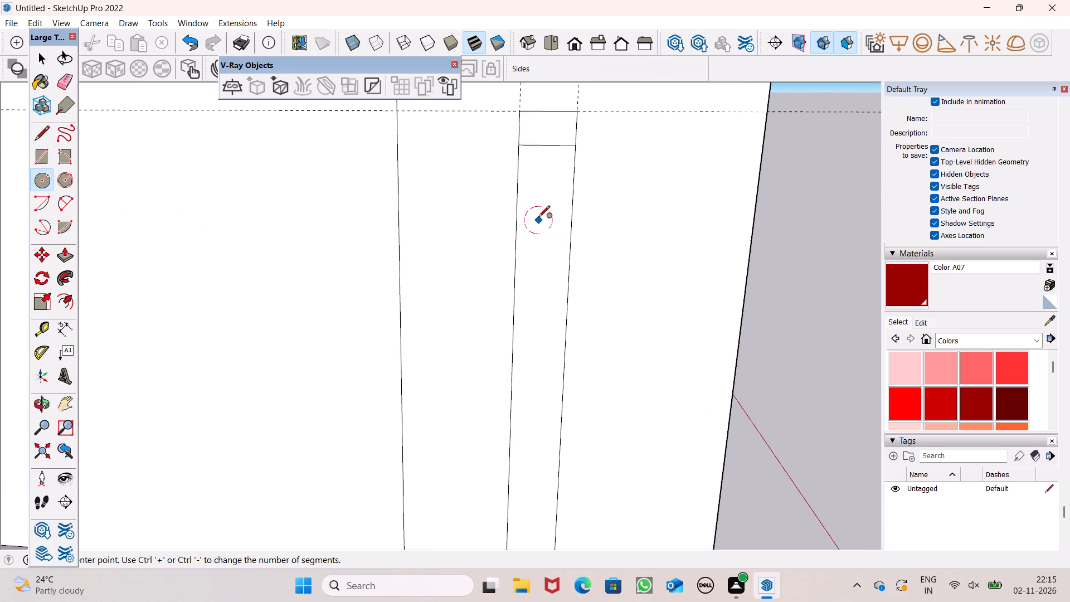
scroll(538, 218, "up", 3)
left_click(546, 207)
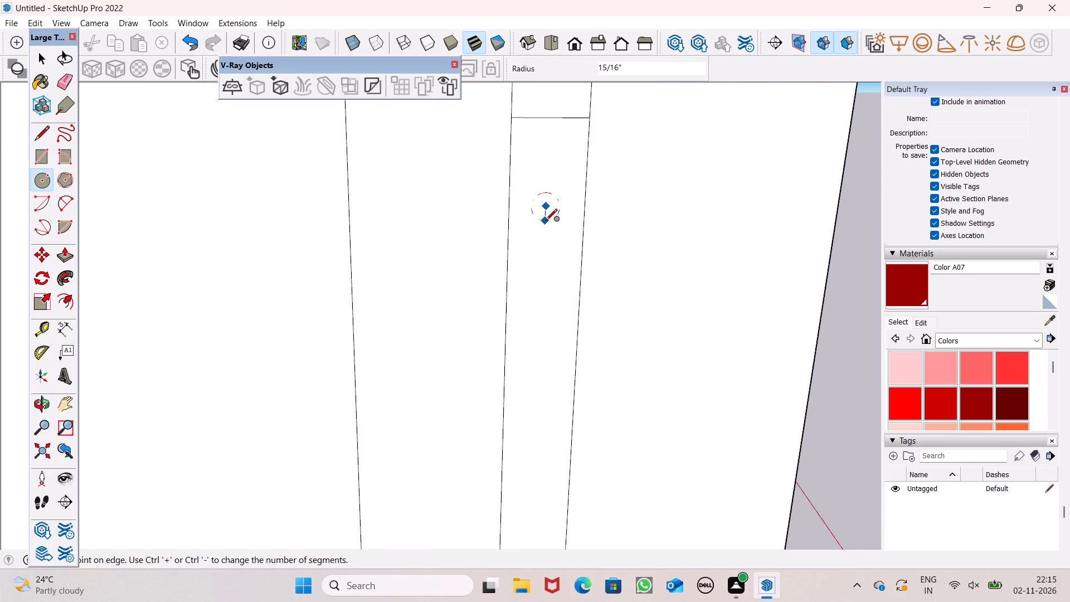
left_click(546, 222)
key("space")
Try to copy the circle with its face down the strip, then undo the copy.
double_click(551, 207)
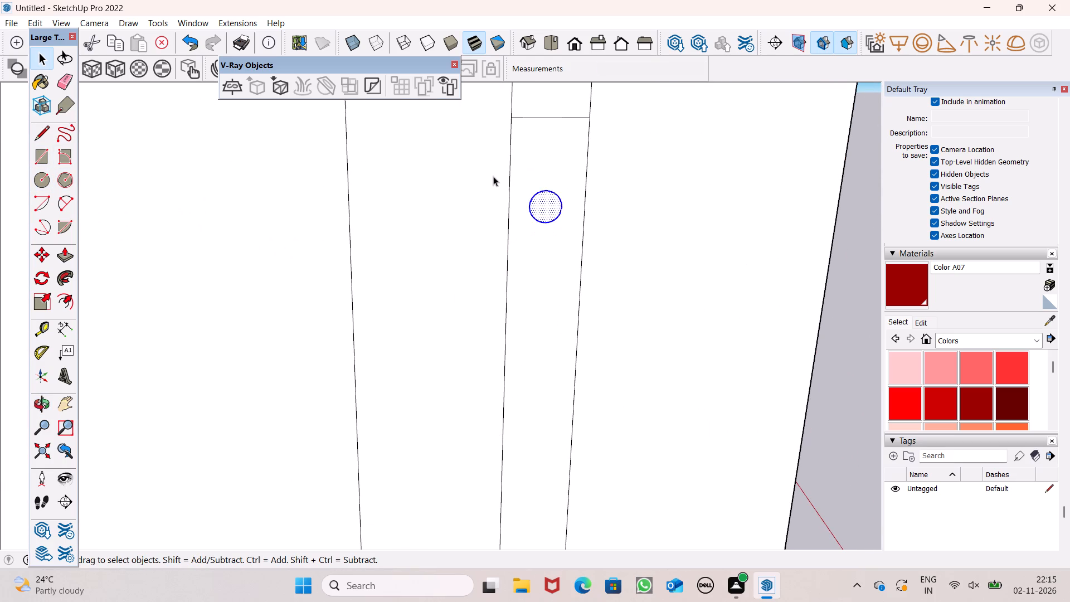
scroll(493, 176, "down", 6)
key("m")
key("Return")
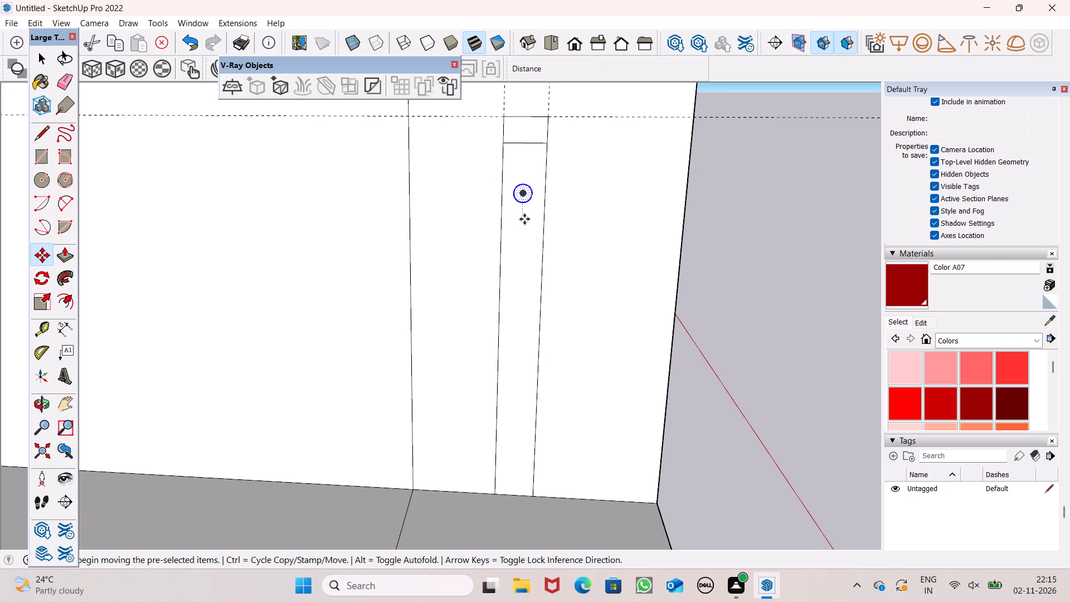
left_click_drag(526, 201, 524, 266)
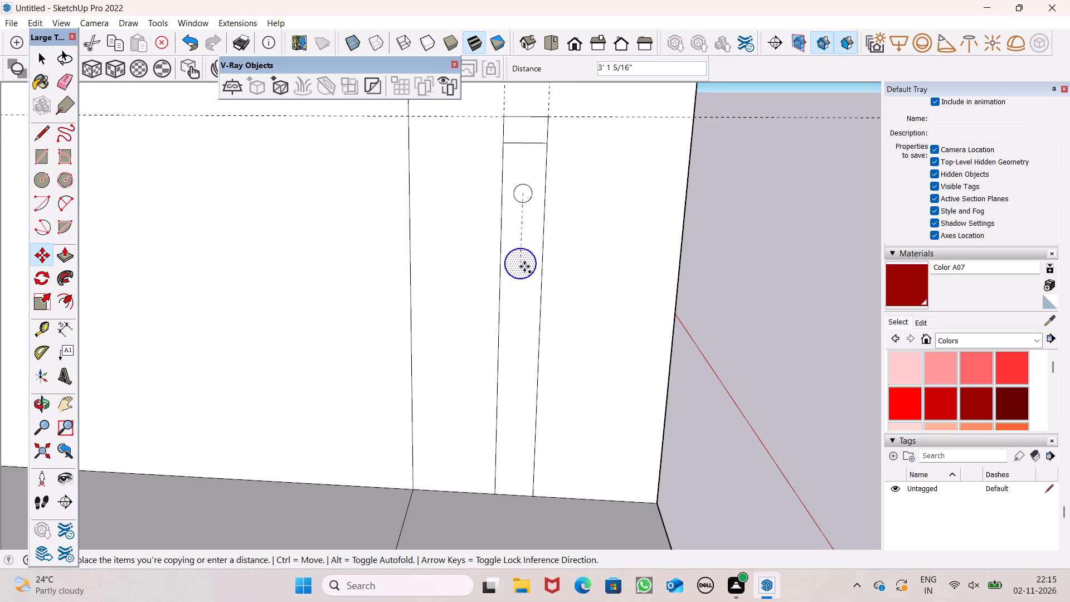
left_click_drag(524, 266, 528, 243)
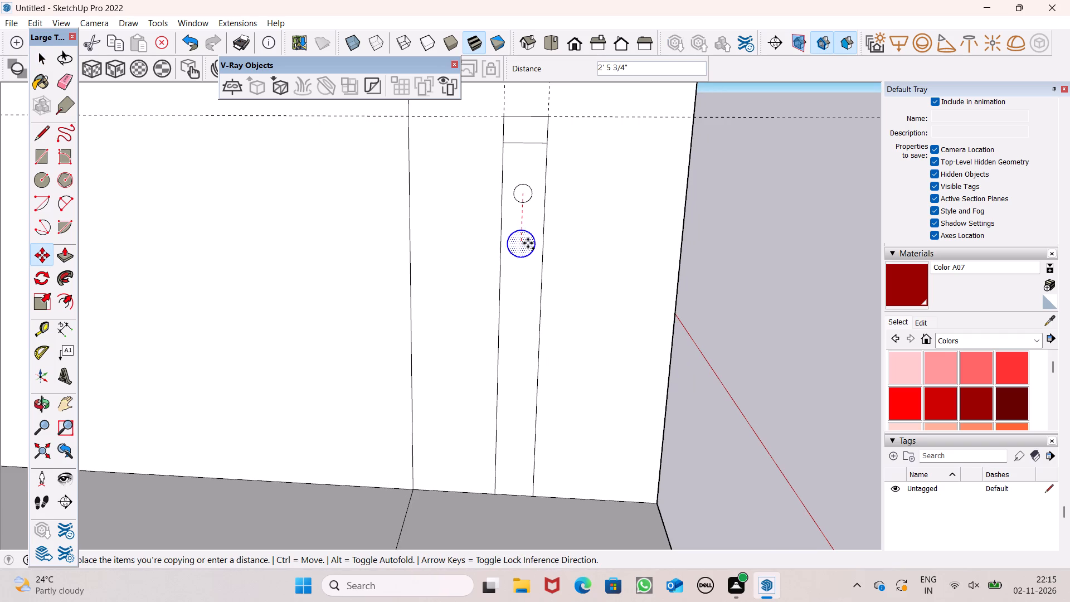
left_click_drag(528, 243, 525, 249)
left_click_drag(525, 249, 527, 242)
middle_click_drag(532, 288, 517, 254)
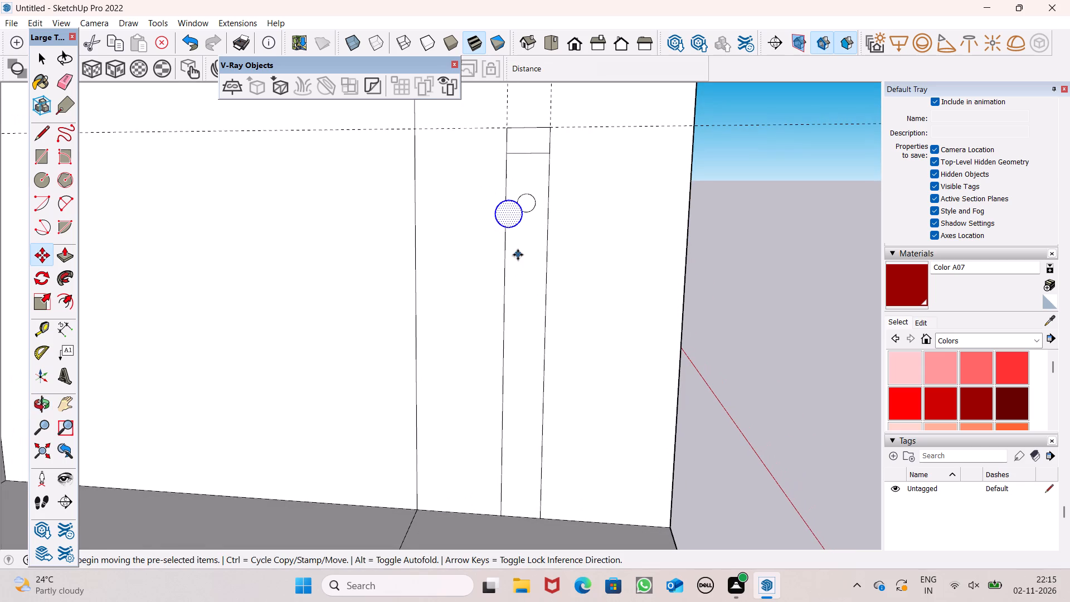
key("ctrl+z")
Copy the circle about 6" straight down the strip and array it with a multiplier of 7.
key("space")
left_click(529, 203)
left_click(529, 203)
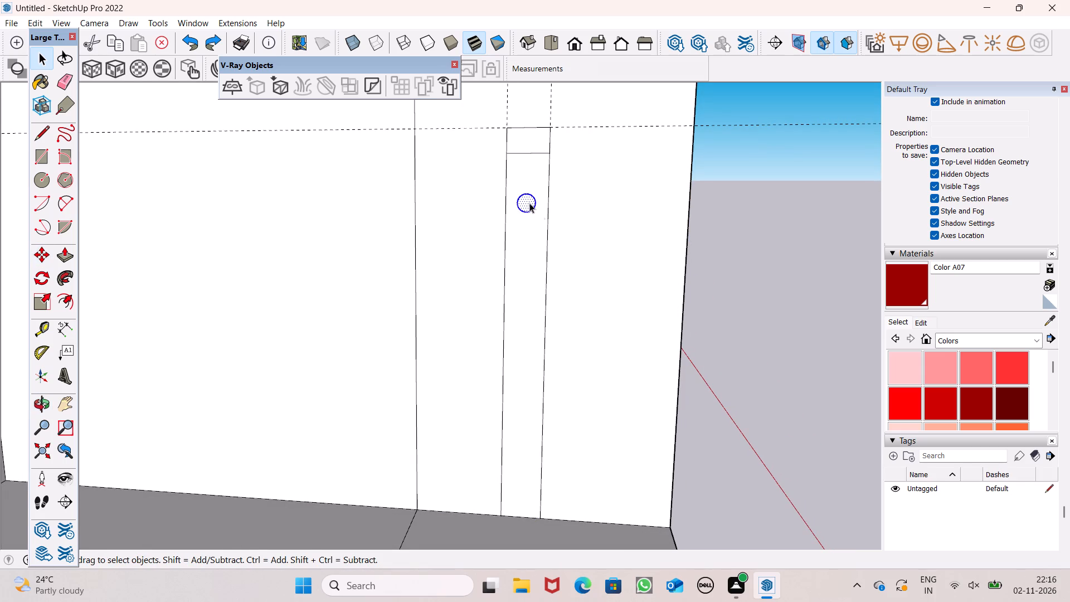
middle_click_drag(595, 277, 546, 286)
key("m")
key("Return")
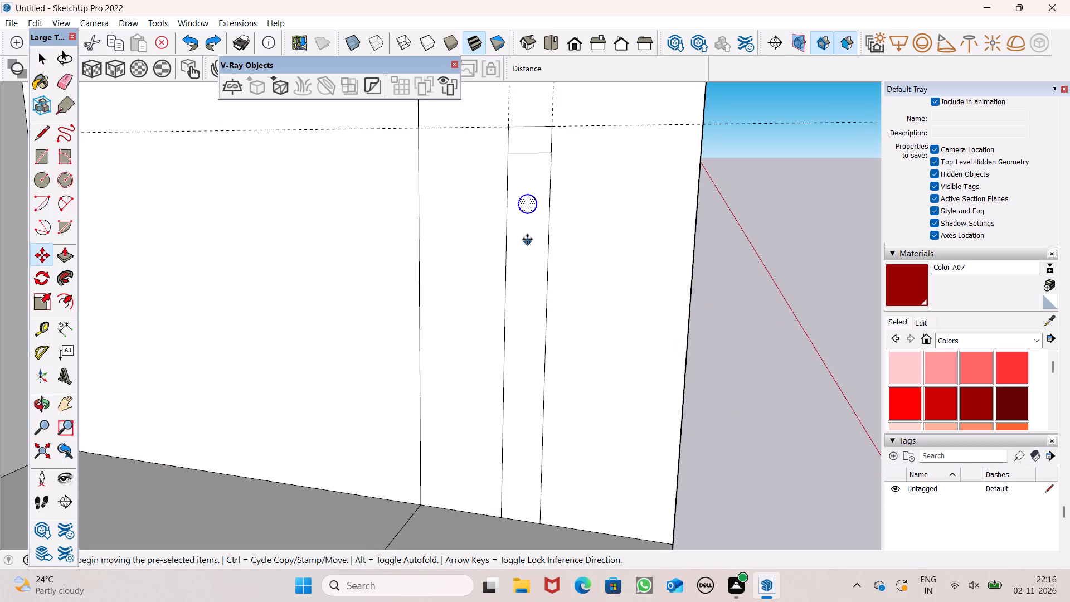
left_click_drag(534, 216, 536, 270)
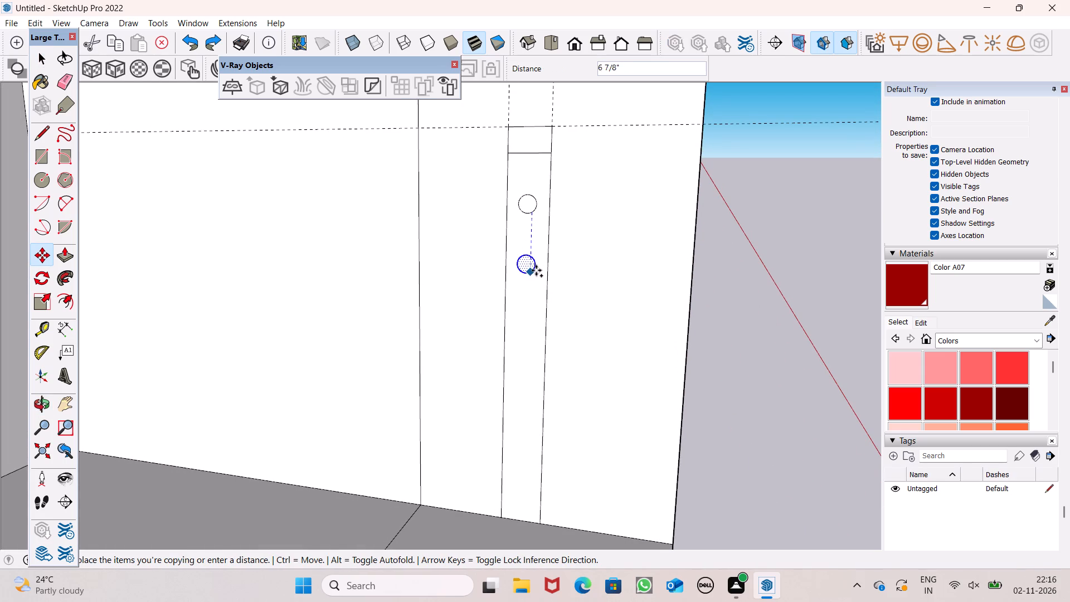
left_click_drag(536, 270, 533, 265)
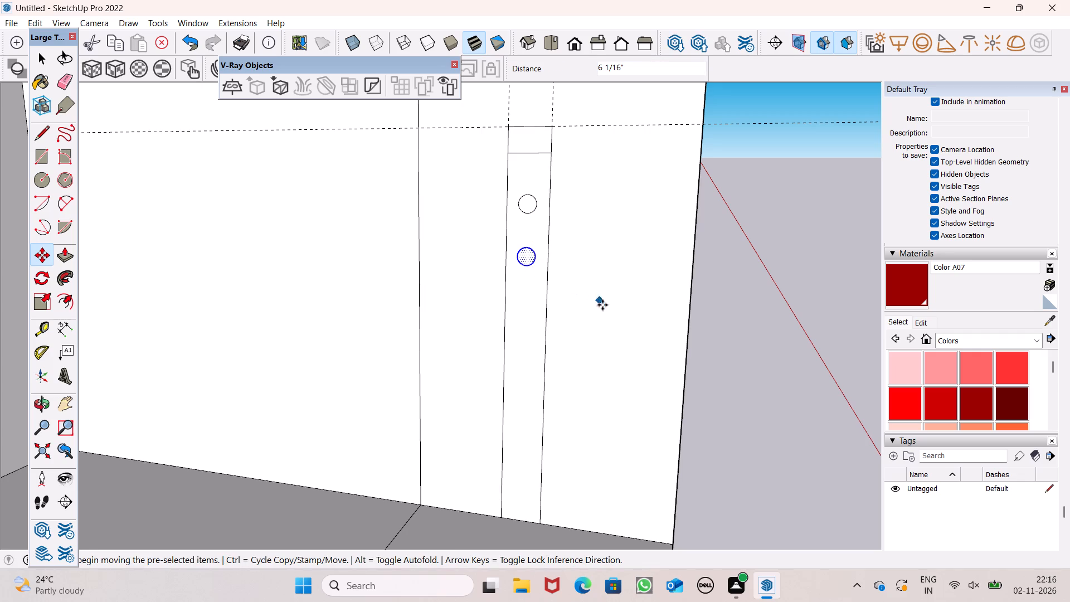
middle_click_drag(602, 305, 568, 360)
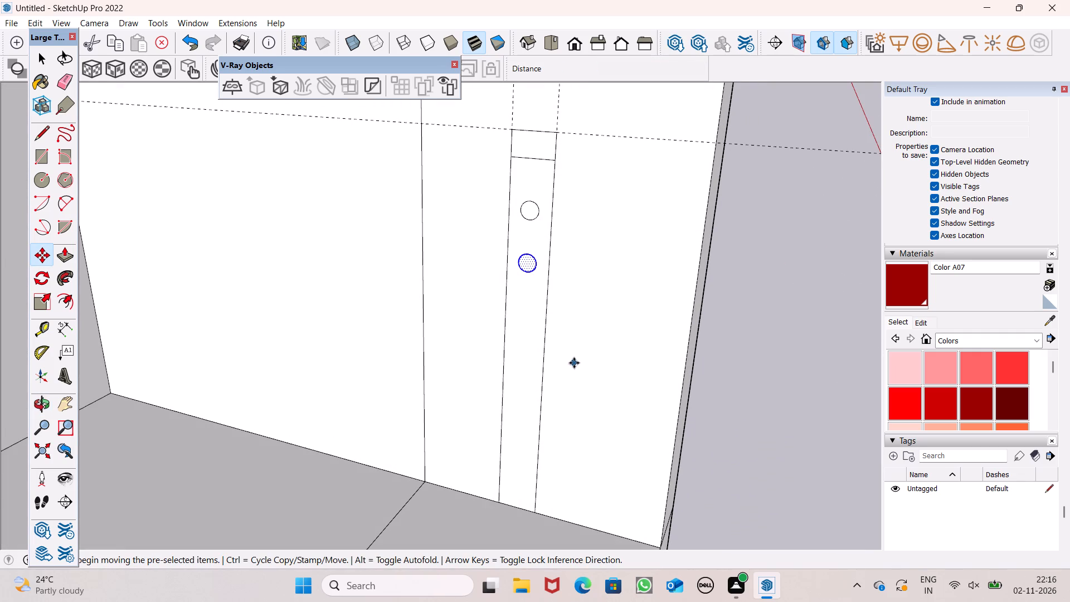
key("shift+asterisk")
key("7")
key("Return")
key("space")
Choose the black Color M09 material and paint the small rectangle at the top of the strip.
scroll(573, 205, "down", 1)
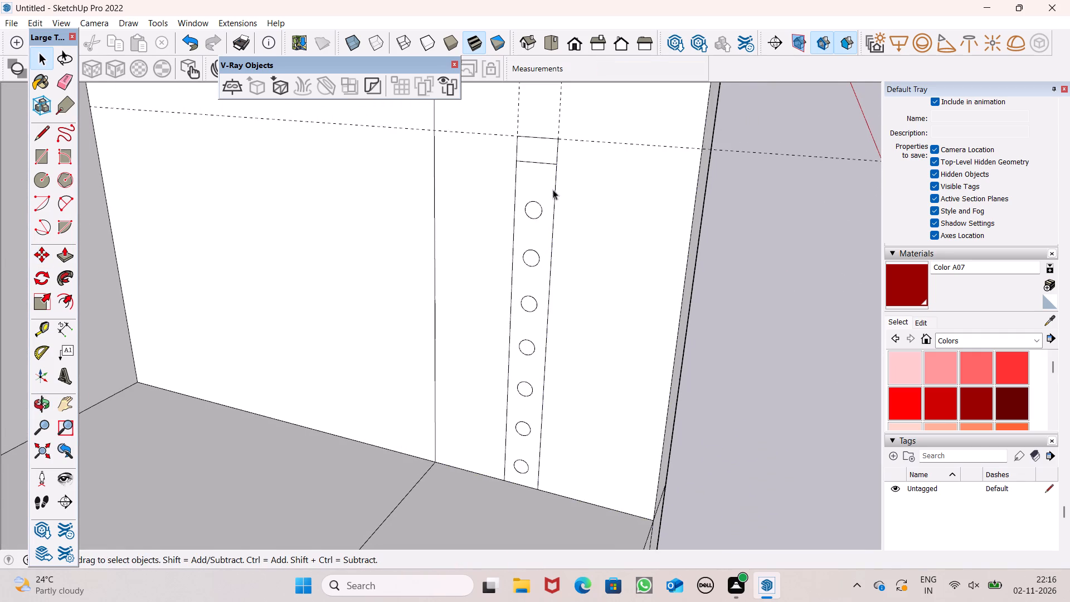
scroll(513, 125, "down", 3)
scroll(982, 382, "down", 11)
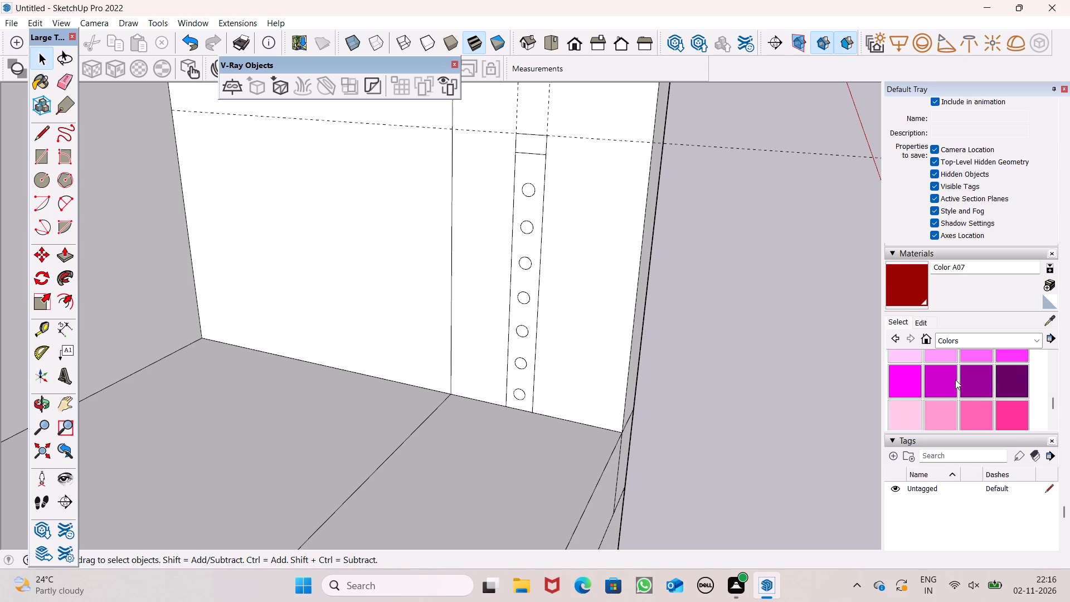
scroll(955, 380, "down", 6)
left_click(932, 328)
scroll(500, 164, "up", 2)
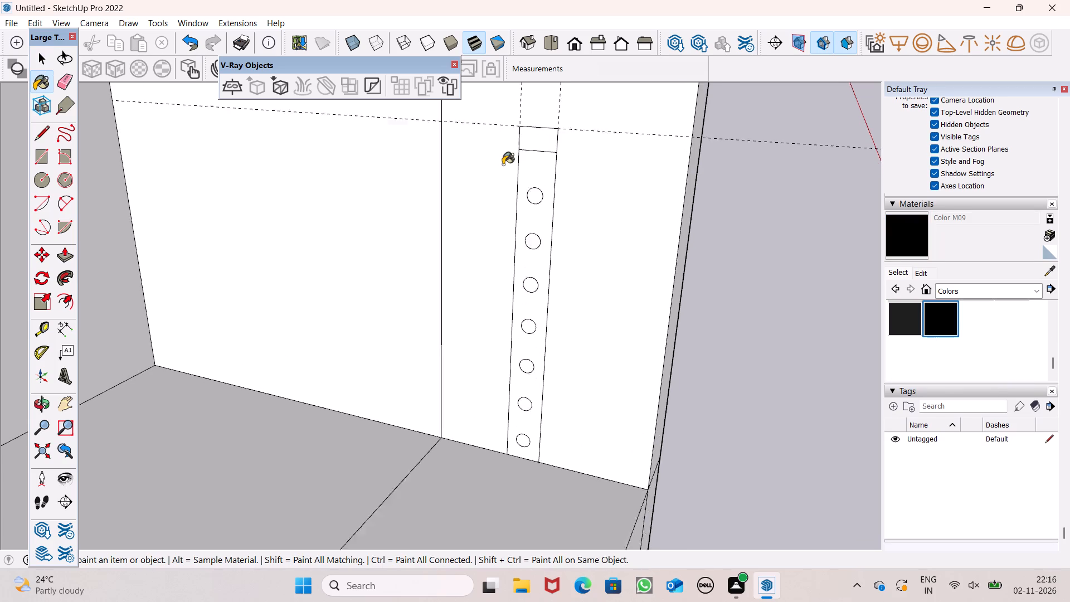
scroll(503, 164, "up", 1)
left_click(540, 143)
Paint all seven circles on the strip with the black Color M09 material.
left_click(537, 196)
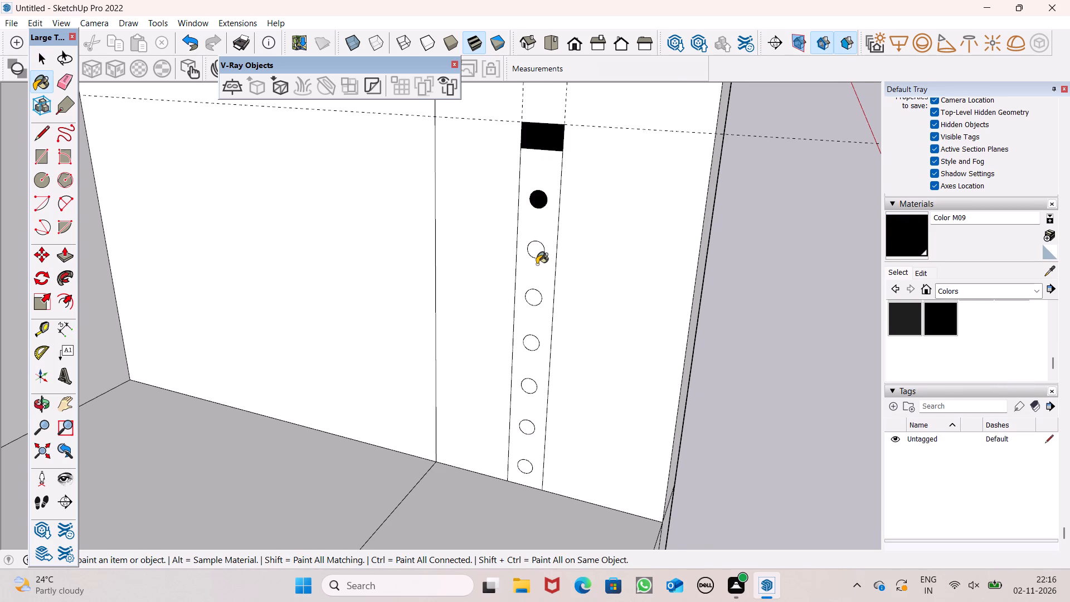
scroll(536, 264, "up", 1)
left_click(540, 248)
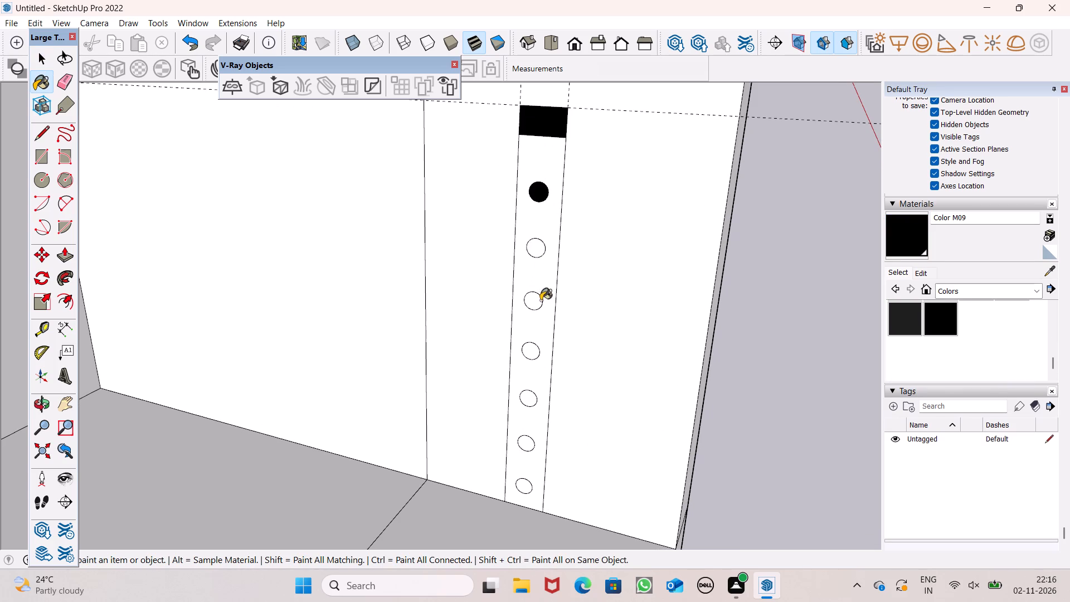
left_click(541, 300)
left_click(530, 351)
left_click(527, 399)
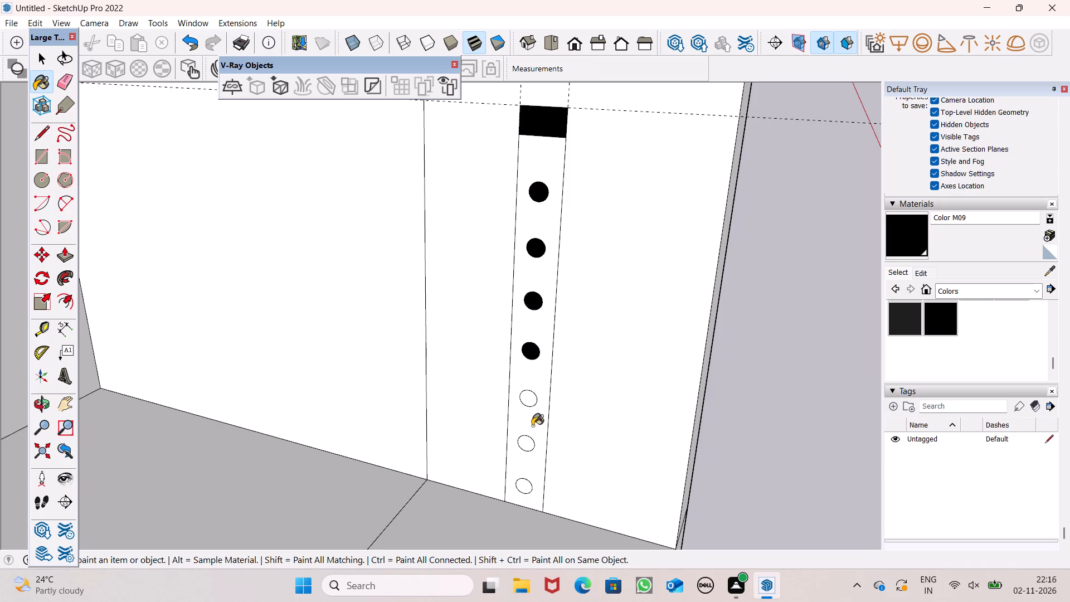
left_click(525, 442)
left_click(524, 489)
Extrude the black rectangle 21' 2 11/16" along the lower balcony to the opposite frame as the top rail.
scroll(602, 327, "down", 13)
middle_click_drag(638, 261, 507, 260)
key("space")
scroll(594, 236, "down", 9)
middle_click_drag(579, 261, 583, 287)
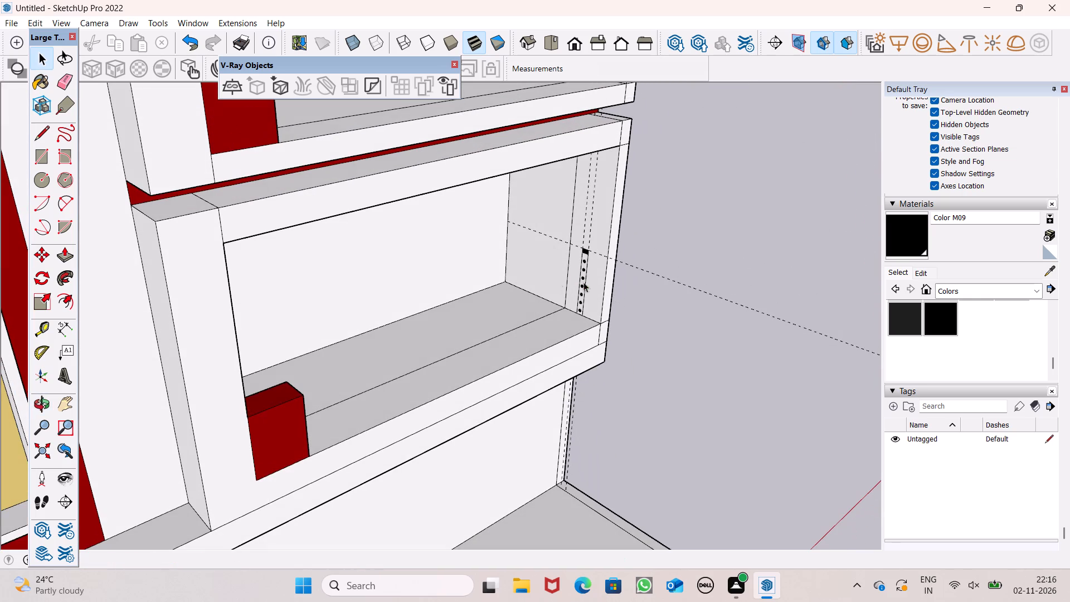
left_click(59, 256)
middle_click_drag(314, 386, 391, 396)
scroll(488, 329, "up", 1)
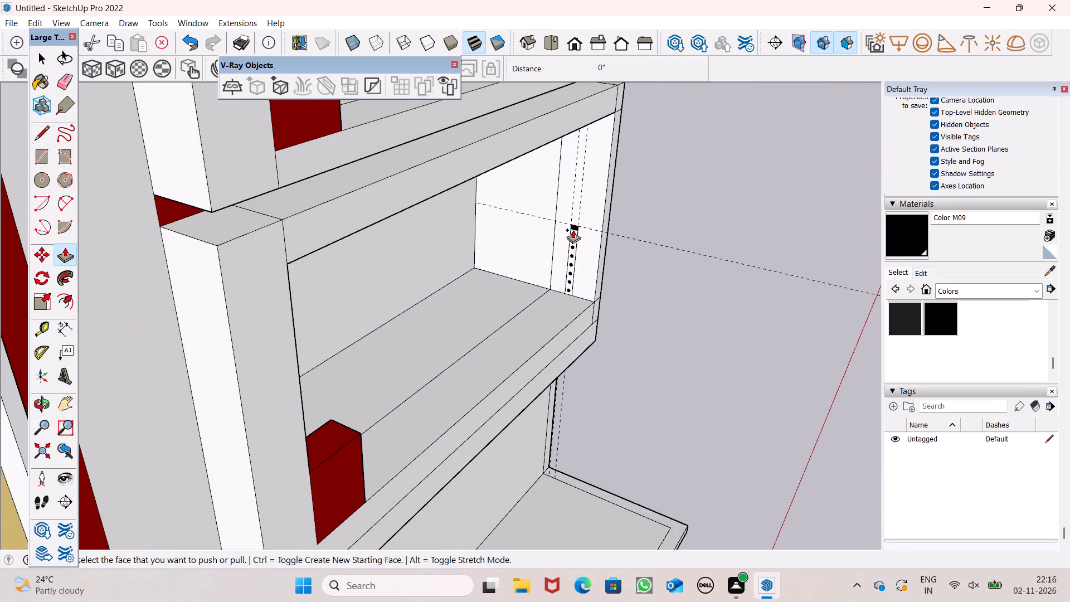
left_click_drag(573, 228, 364, 438)
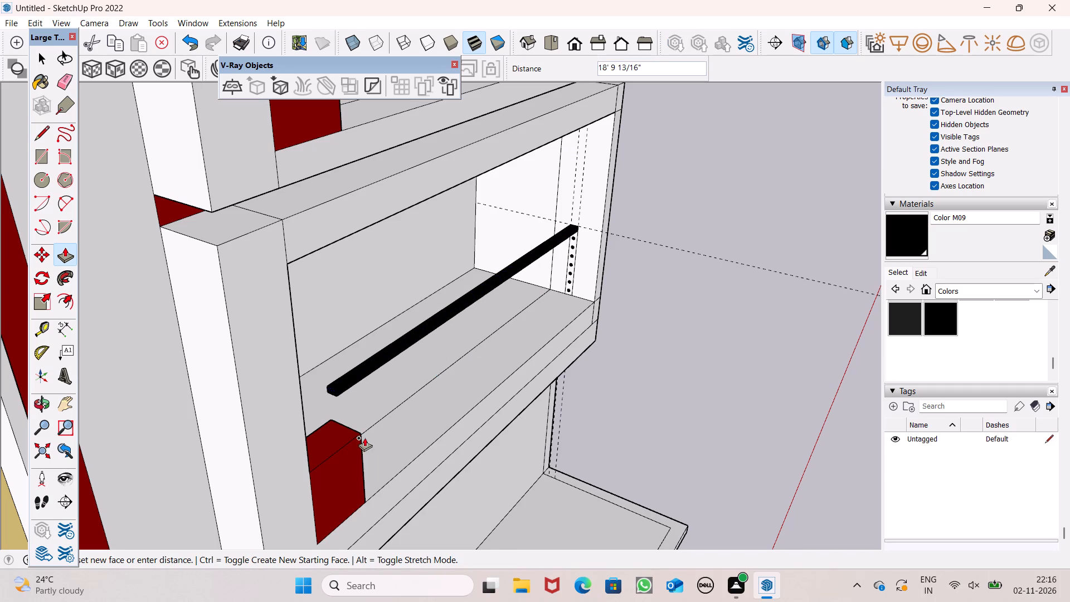
left_click_drag(364, 438, 304, 435)
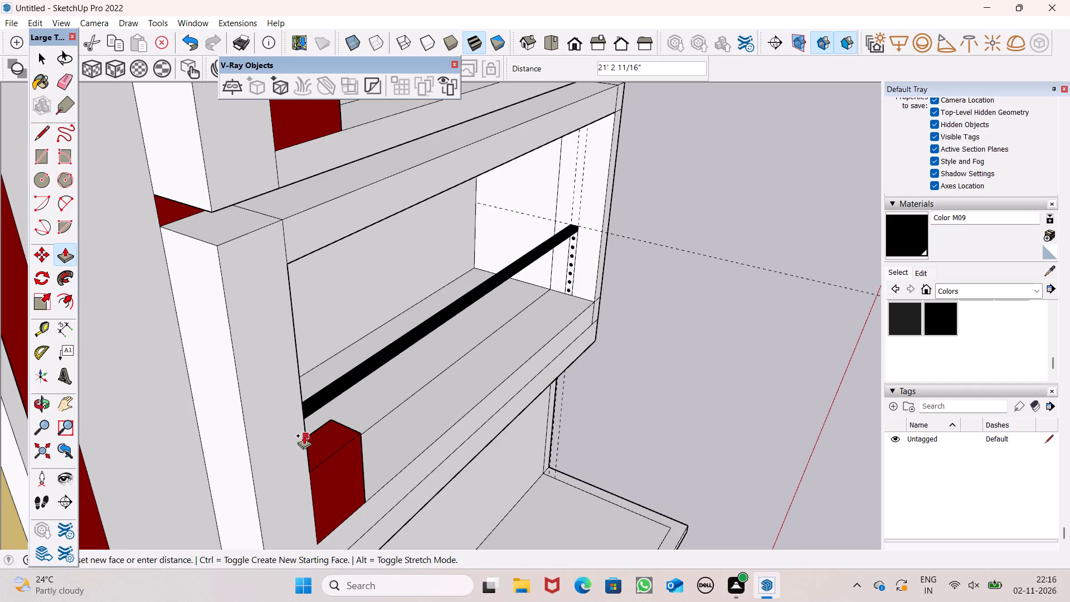
left_click_drag(304, 435, 304, 432)
Extrude the topmost black circle 21' 2 11/16" along the balcony to the opposite frame as a round rail.
middle_click_drag(412, 440, 235, 370)
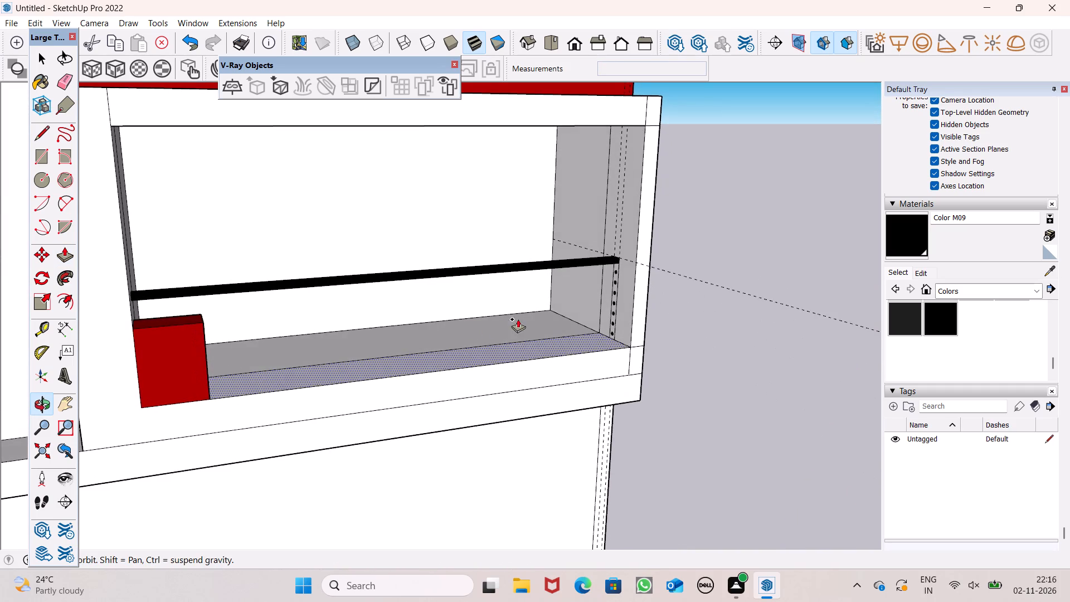
scroll(543, 285, "up", 2)
scroll(660, 249, "down", 6)
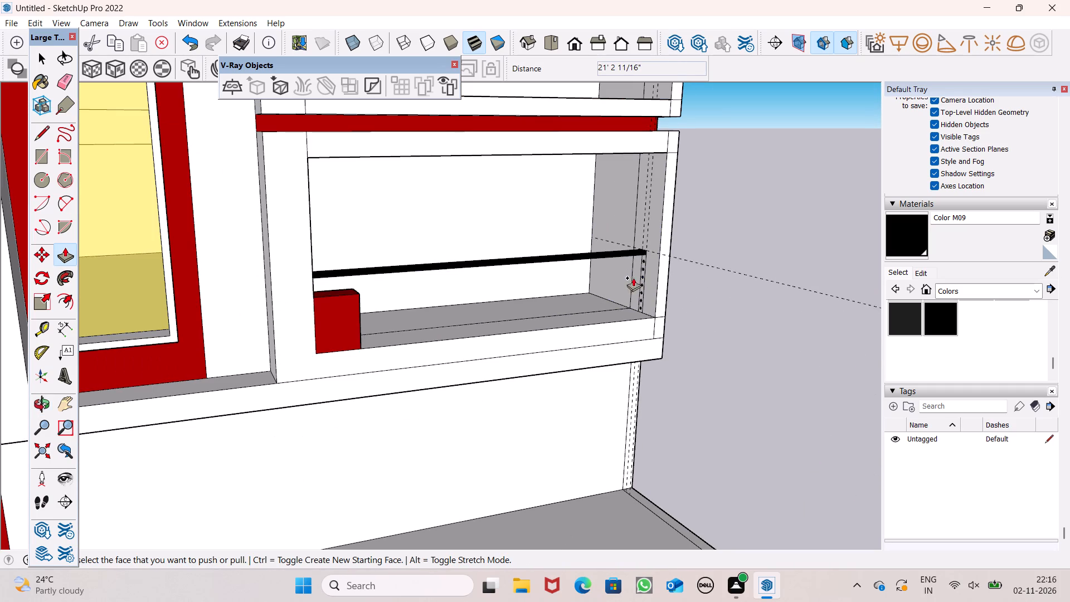
left_click_drag(643, 262, 617, 287)
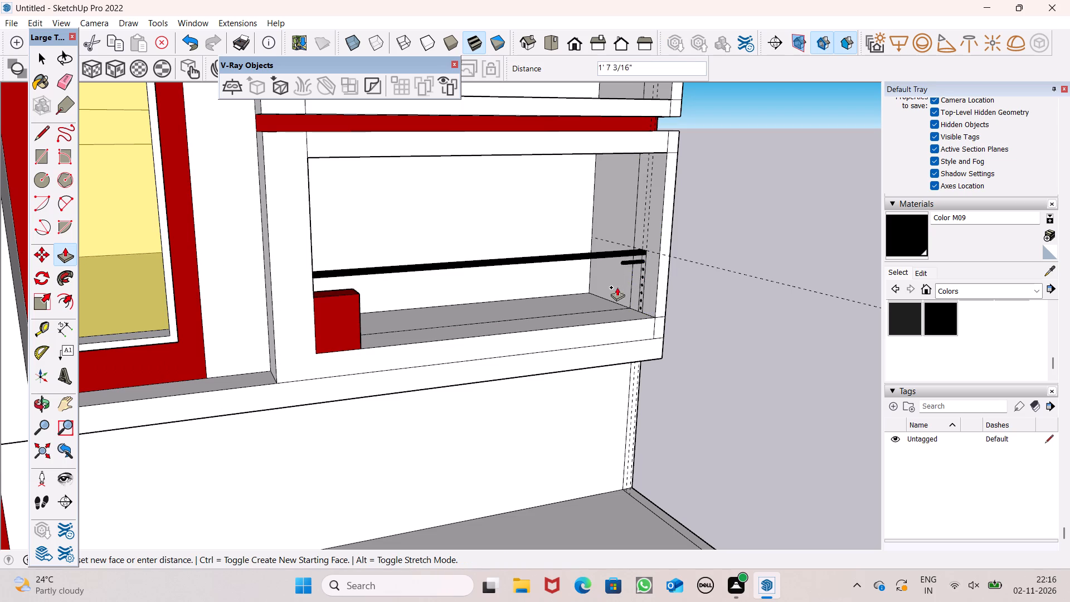
left_click_drag(617, 287, 305, 295)
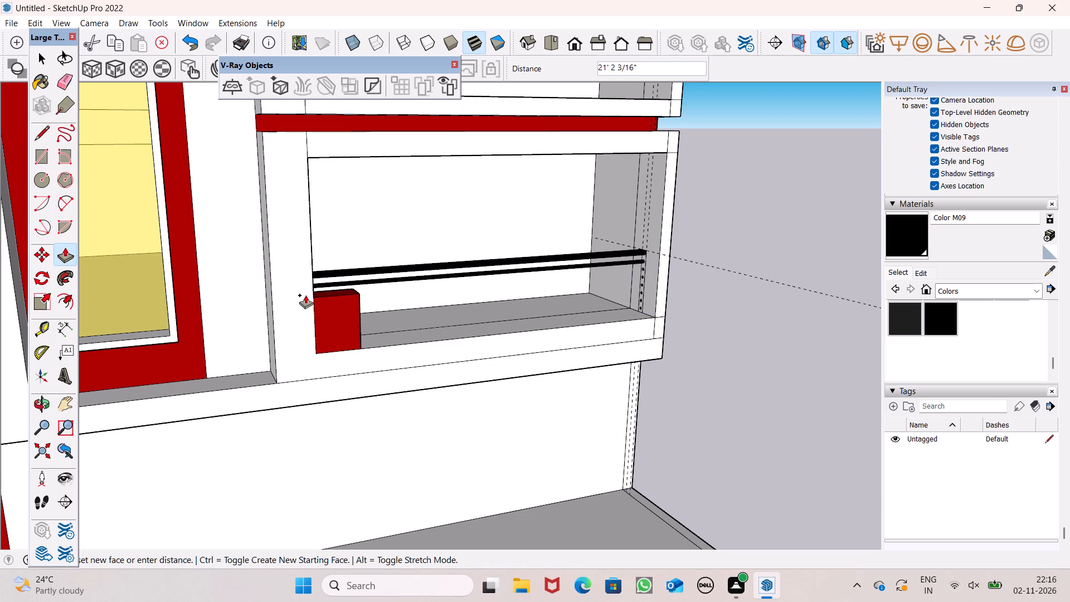
left_click_drag(305, 295, 313, 296)
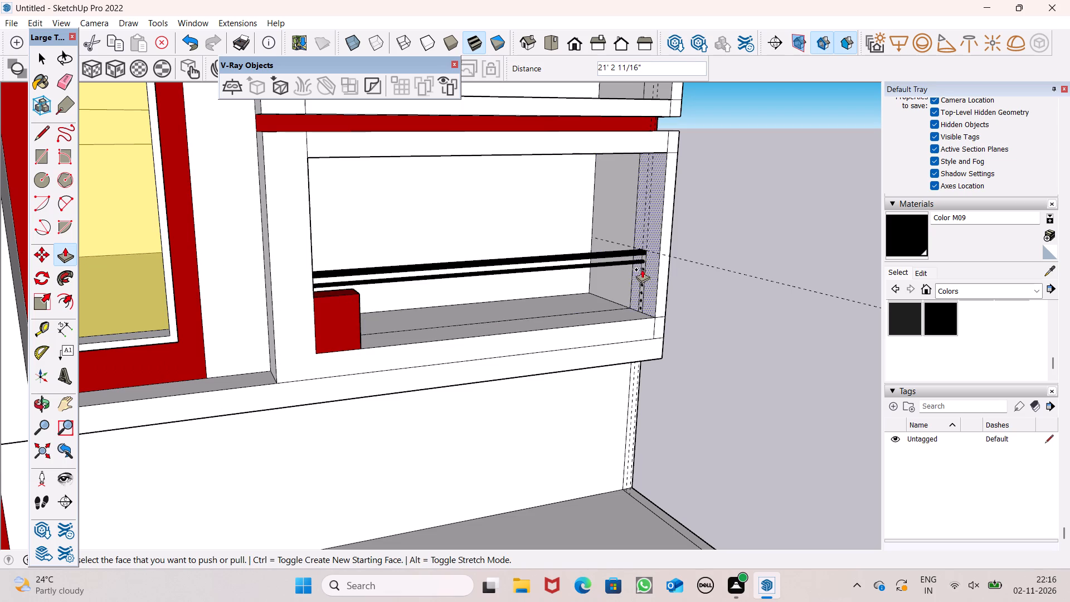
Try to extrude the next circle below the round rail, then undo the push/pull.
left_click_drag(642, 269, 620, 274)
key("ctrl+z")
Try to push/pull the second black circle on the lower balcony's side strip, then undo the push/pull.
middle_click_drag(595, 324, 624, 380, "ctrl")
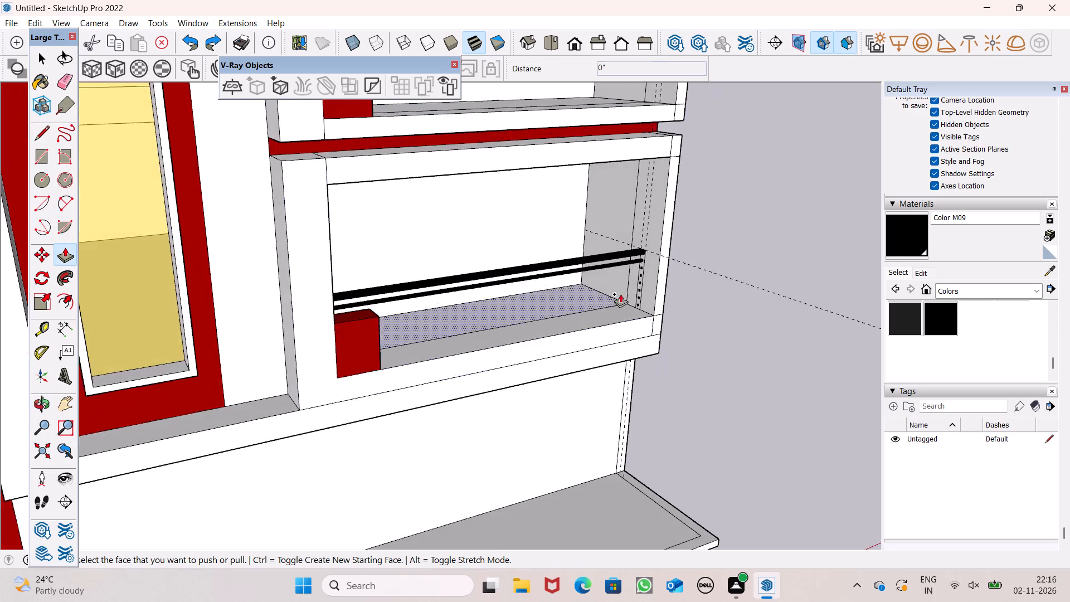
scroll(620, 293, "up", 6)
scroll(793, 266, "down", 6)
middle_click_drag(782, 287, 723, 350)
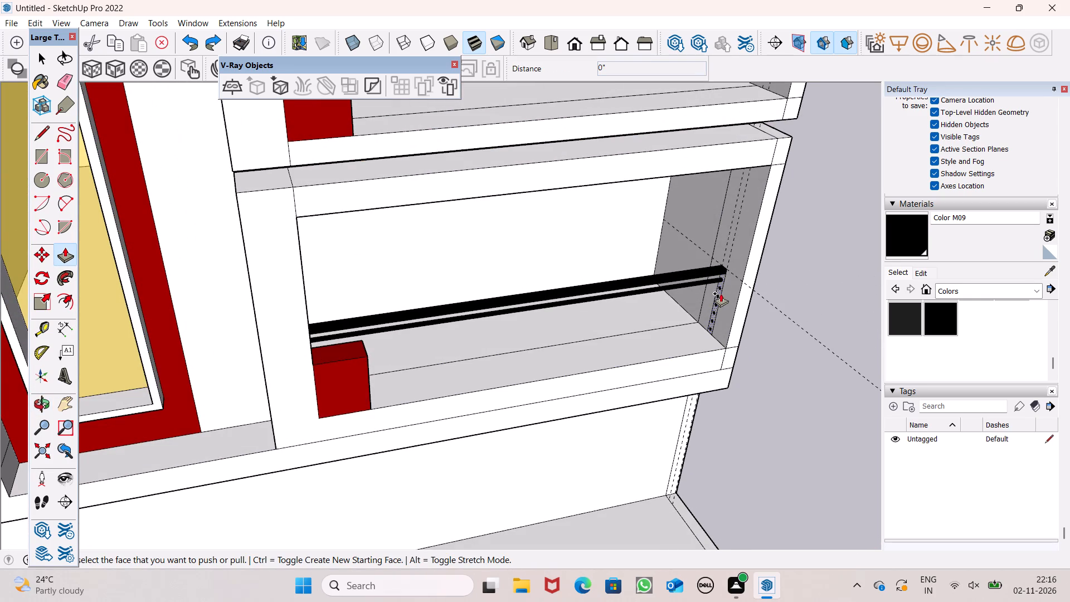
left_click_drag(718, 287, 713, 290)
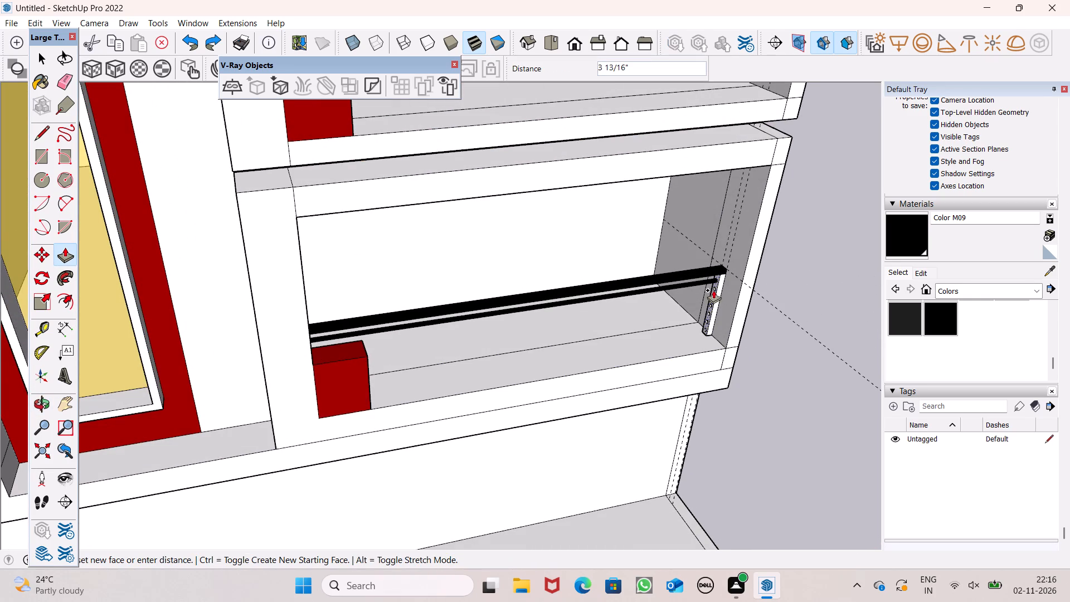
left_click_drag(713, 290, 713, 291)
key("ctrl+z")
Extrude the second black circle 18' 9 13/16" along the lower balcony, plus another 2' 4 7/8" past the red block to the opposite frame.
scroll(707, 298, "up", 4, "ctrl")
scroll(781, 297, "down", 5)
middle_click_drag(777, 358, 670, 392)
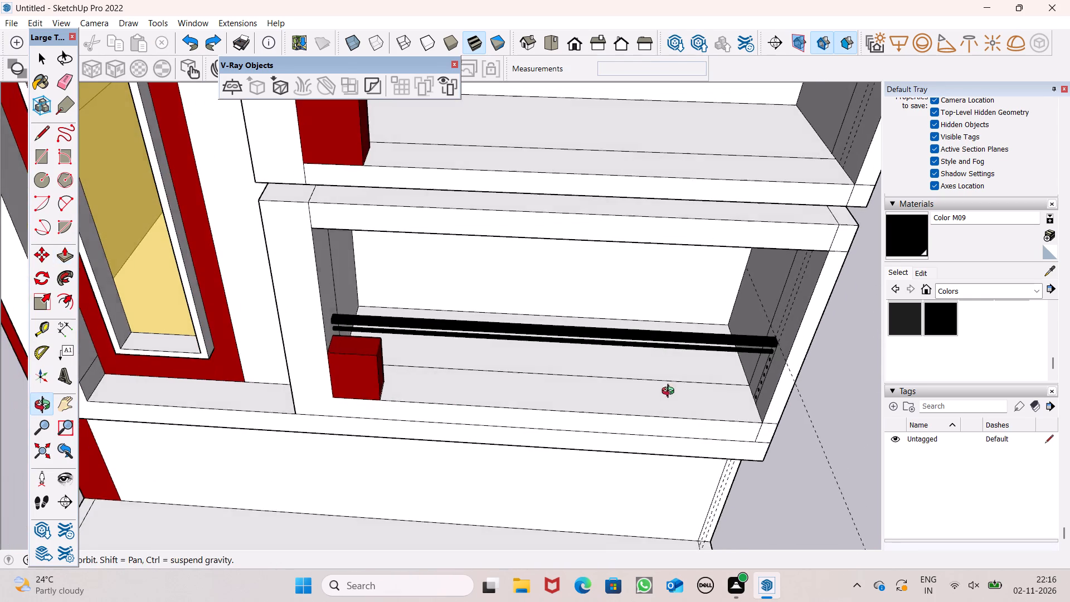
middle_click_drag(670, 392, 670, 390)
scroll(693, 381, "up", 6)
left_click_drag(803, 343, 794, 348)
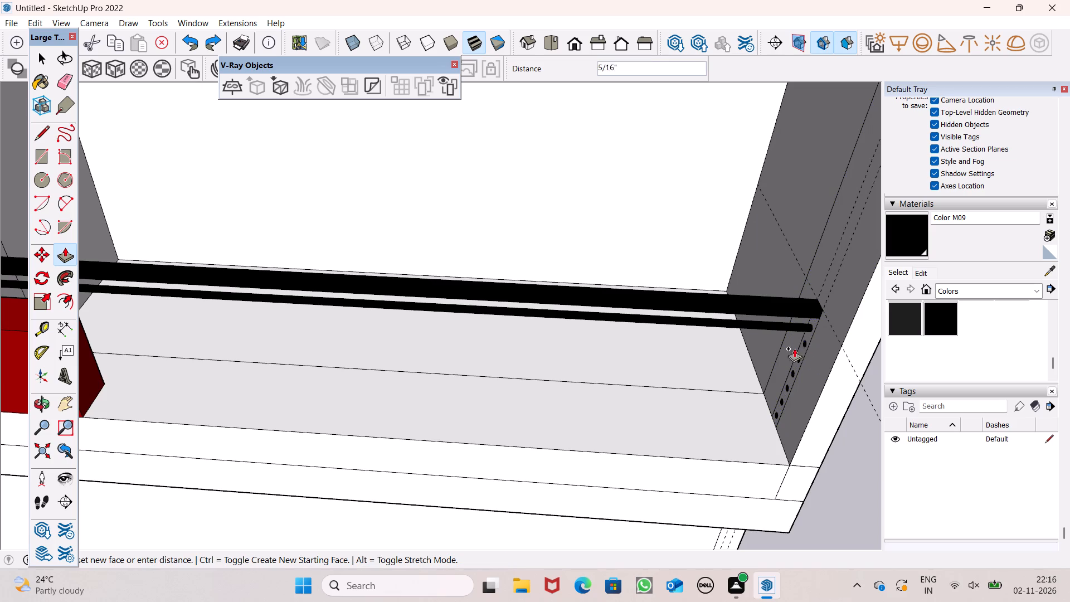
left_click_drag(794, 348, 75, 339)
scroll(408, 285, "down", 5)
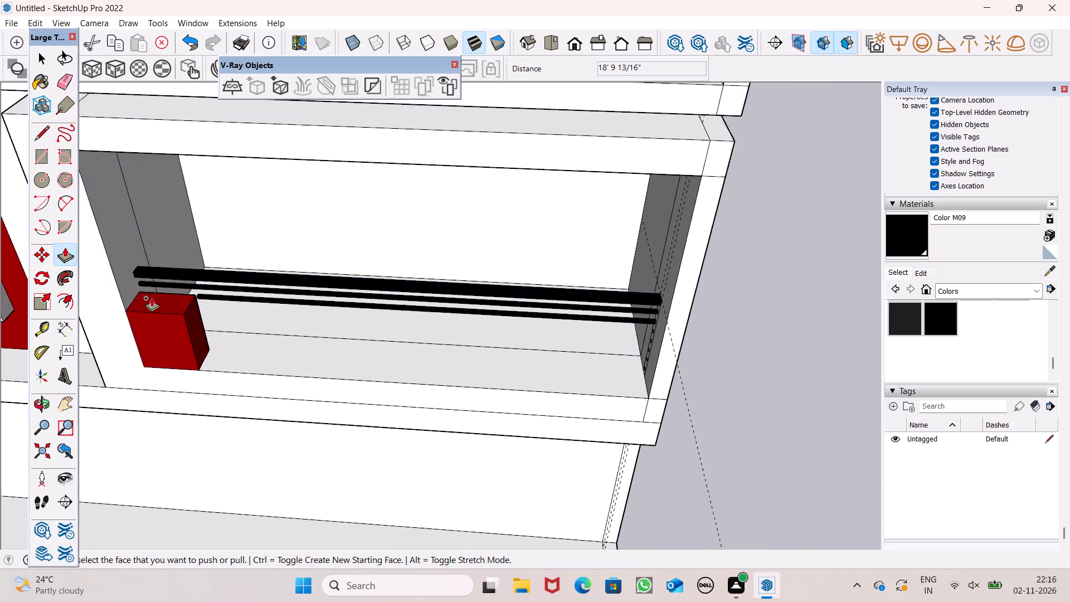
scroll(127, 306, "up", 7)
middle_click_drag(251, 324, 391, 296)
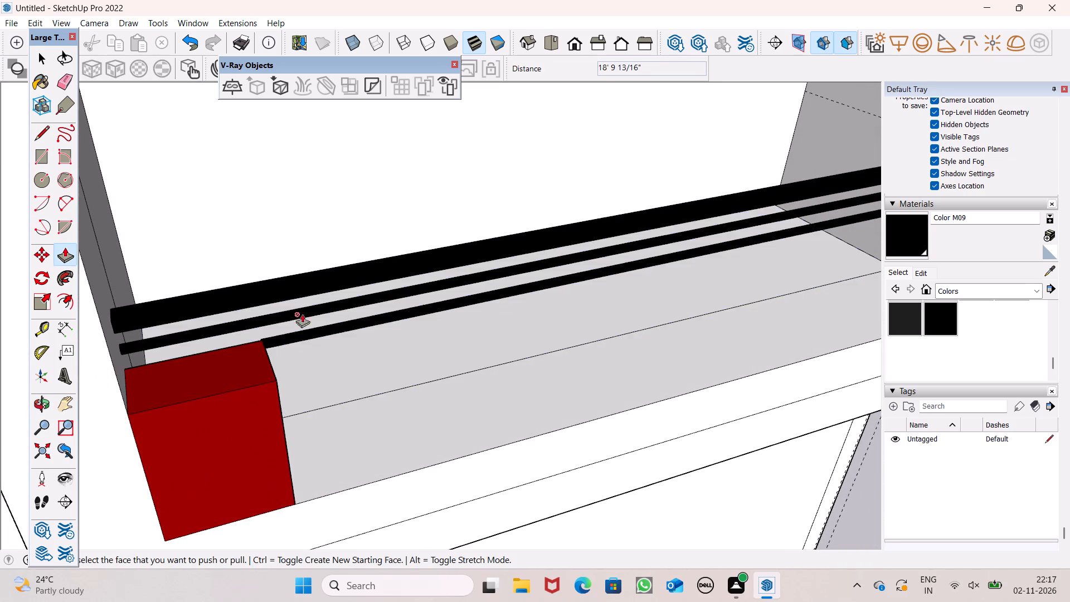
middle_click_drag(293, 352, 342, 428)
scroll(281, 406, "up", 5)
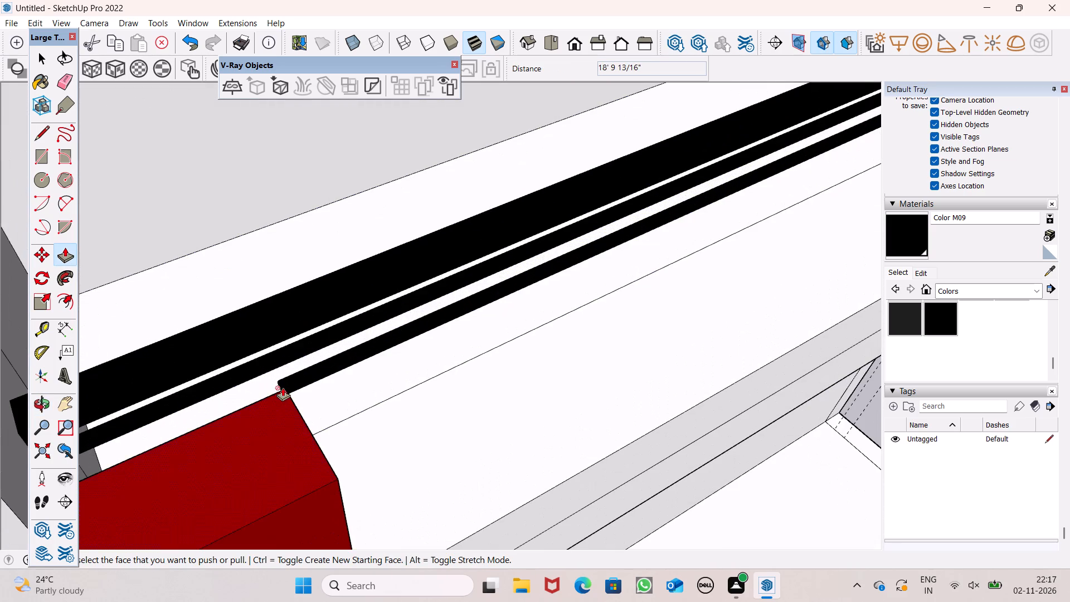
left_click_drag(279, 385, 124, 443)
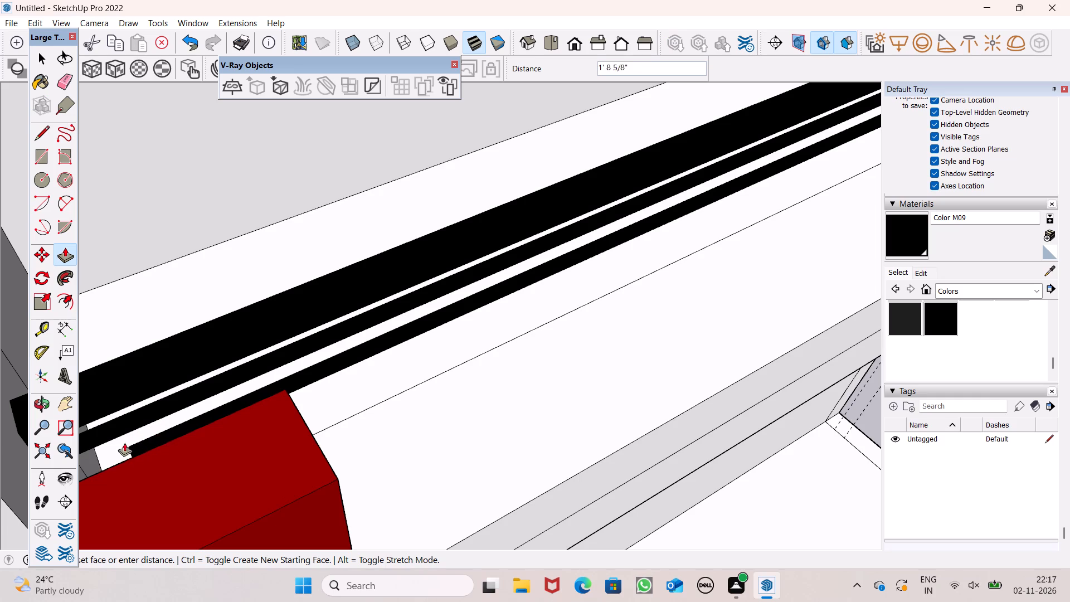
left_click_drag(124, 443, 55, 462)
Extrude the lowest black circle 23' 7 1/8" along the lower balcony, past the red block and through the opposite frame.
scroll(488, 299, "down", 5)
middle_click_drag(514, 342, 260, 299)
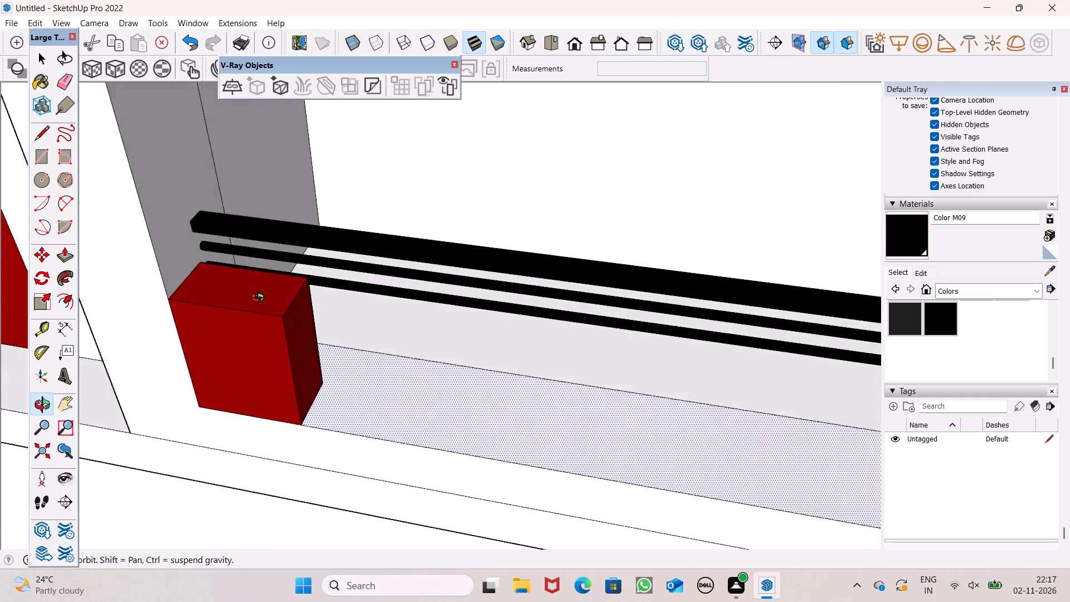
middle_click_drag(260, 299, 216, 299)
scroll(316, 212, "down", 6)
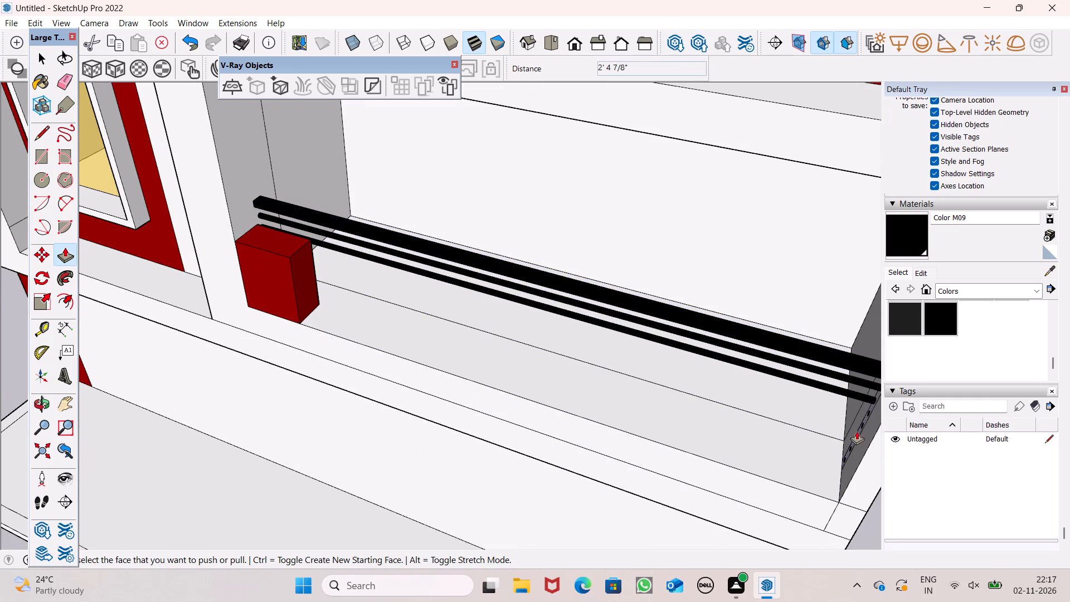
middle_click_drag(853, 440, 943, 407)
scroll(840, 366, "up", 5)
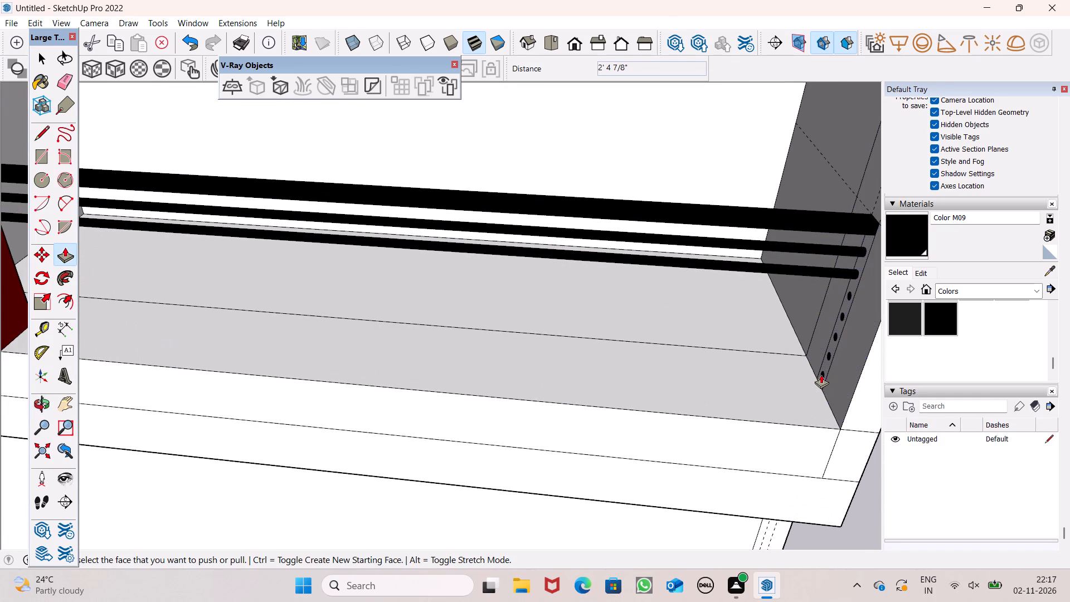
left_click_drag(821, 375, 6, 280)
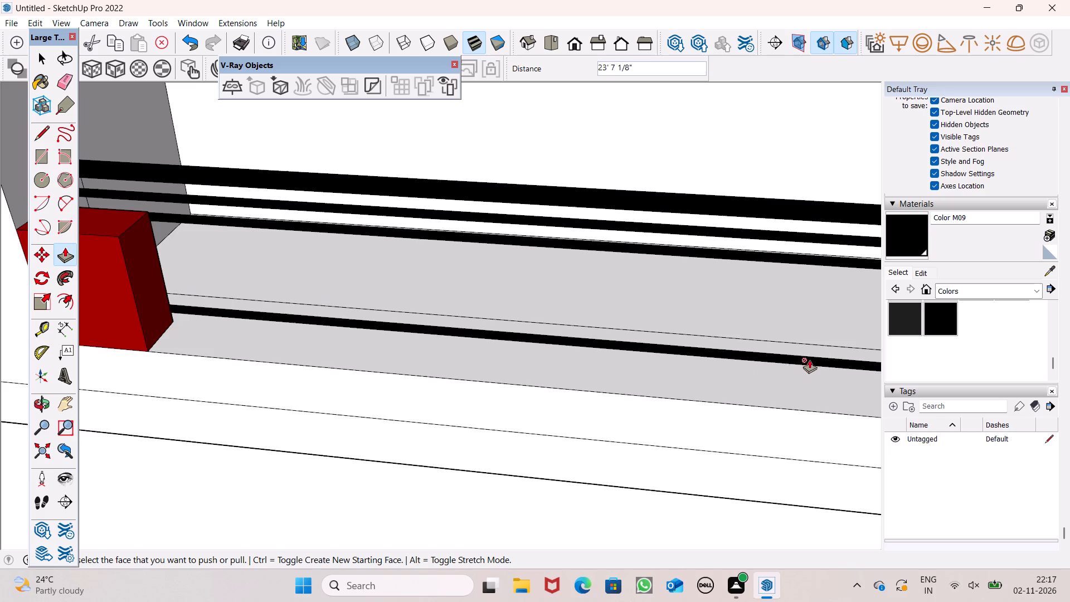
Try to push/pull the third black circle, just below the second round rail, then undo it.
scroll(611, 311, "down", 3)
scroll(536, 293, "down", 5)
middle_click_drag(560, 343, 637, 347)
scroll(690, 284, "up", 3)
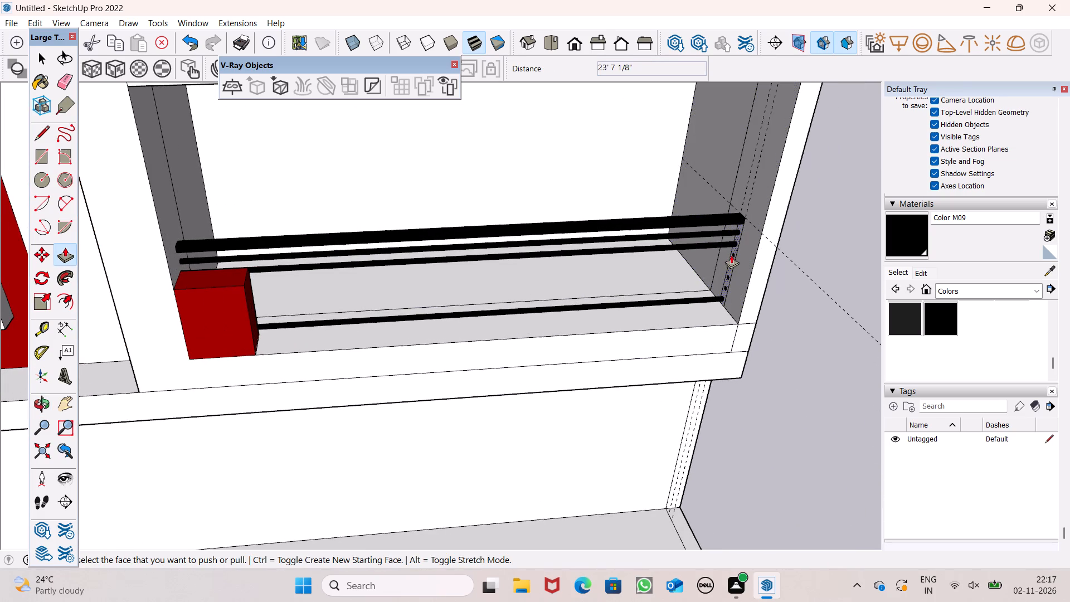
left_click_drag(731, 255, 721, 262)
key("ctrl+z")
Push the lowest rail's protruding end back 6 3/4" so it sits flush with the frame beside the window recess.
middle_click_drag(703, 308, 824, 310)
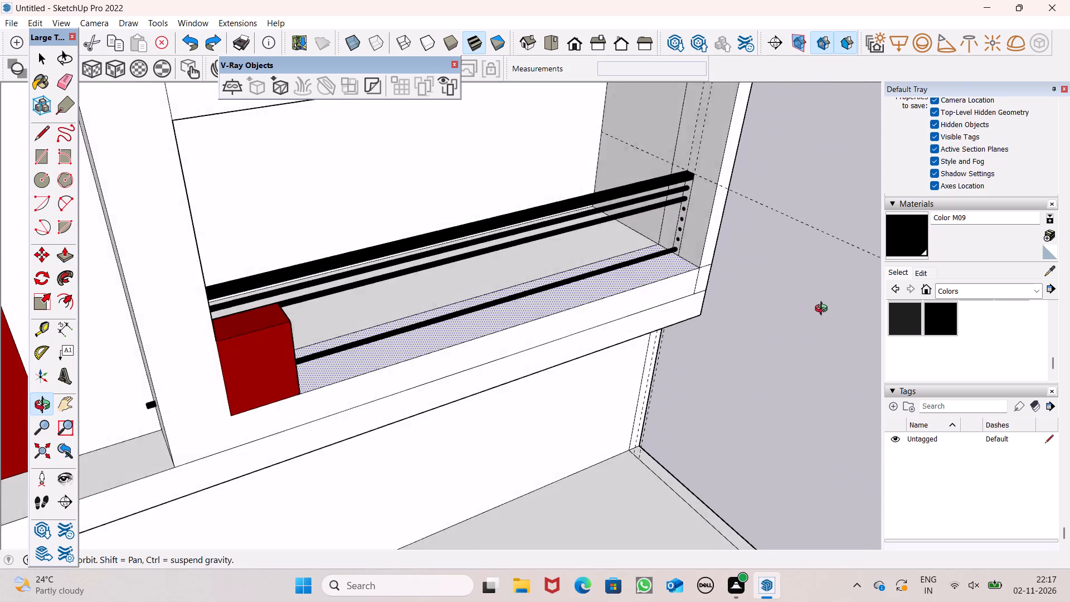
middle_click_drag(824, 310, 845, 298)
scroll(103, 426, "up", 5)
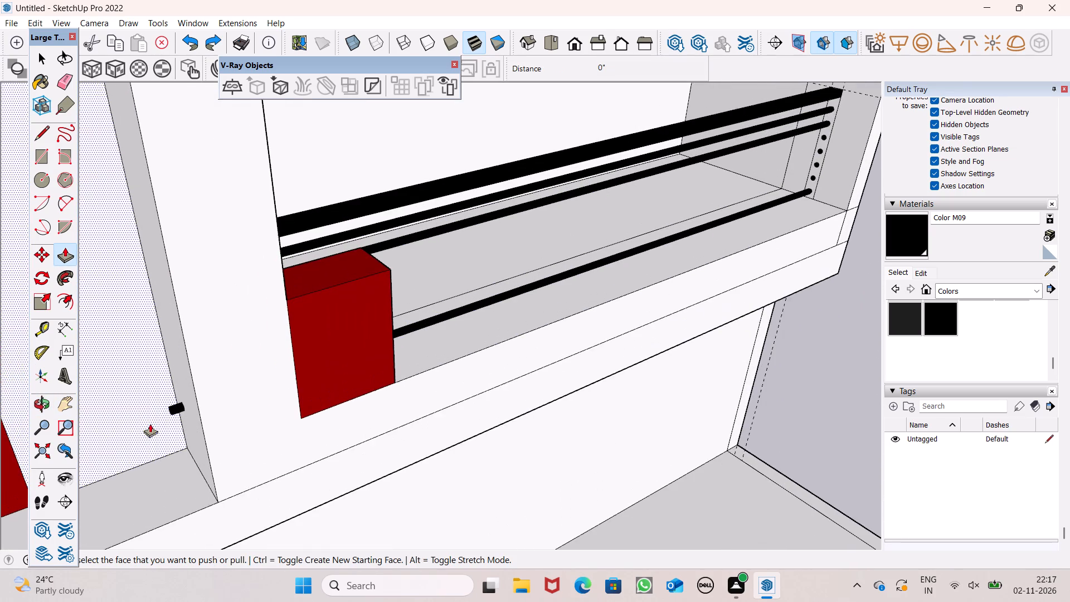
left_click_drag(176, 409, 208, 402)
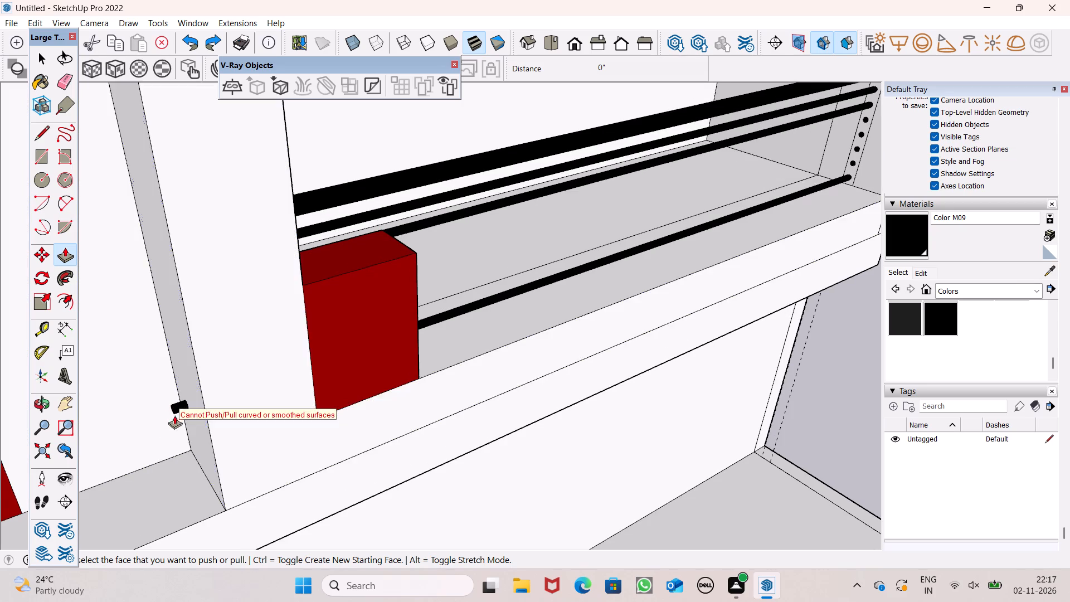
middle_click_drag(156, 429, 290, 388)
scroll(338, 397, "up", 6)
left_click_drag(357, 401, 393, 380)
Extrude the four remaining black circles along the lower balcony to the opposite frame, 21' 2 11/16" away, as round rails.
scroll(386, 375, "down", 5)
middle_click(721, 137)
scroll(645, 165, "down", 6)
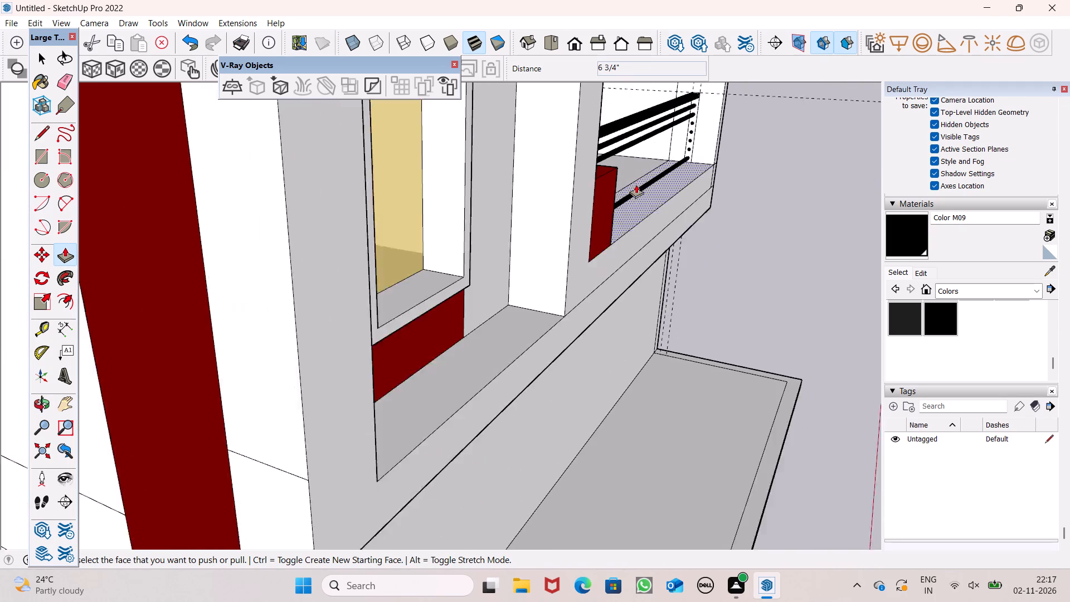
scroll(724, 99, "up", 7)
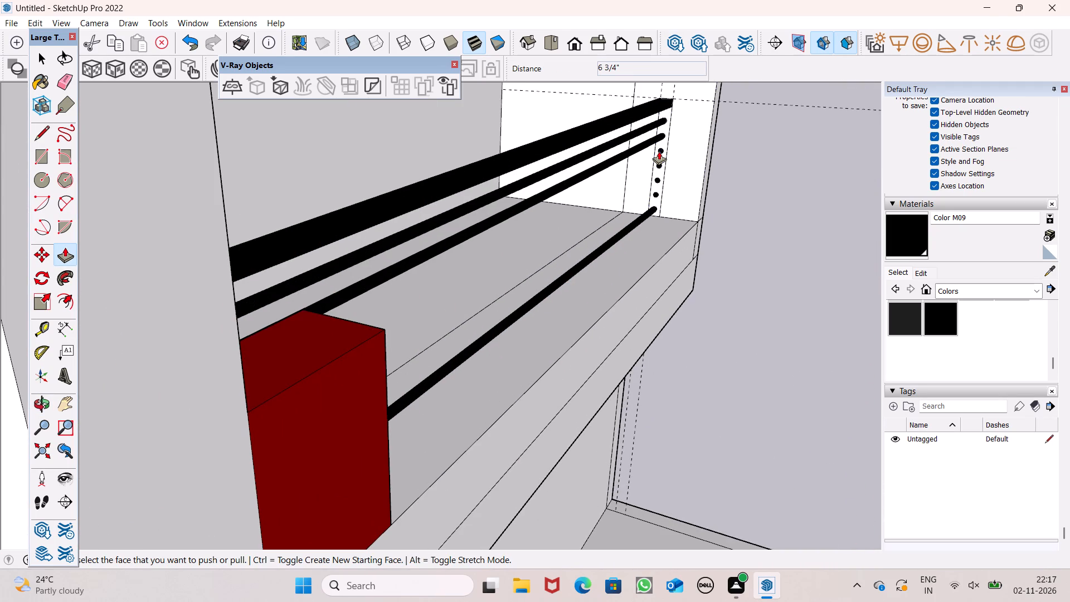
left_click_drag(660, 151, 238, 416)
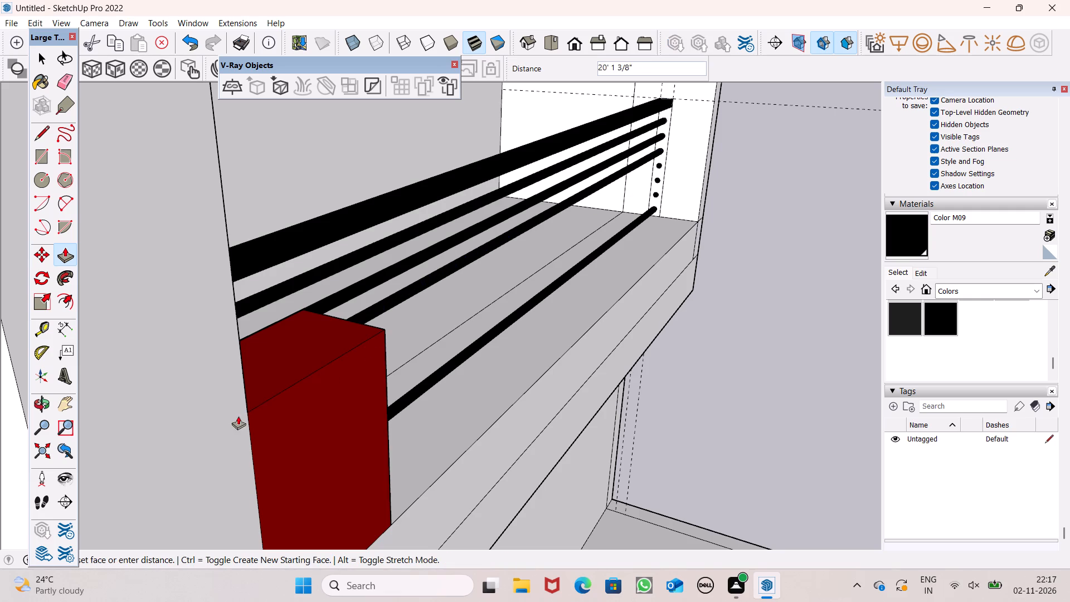
left_click_drag(238, 416, 248, 400)
left_click_drag(658, 164, 539, 256)
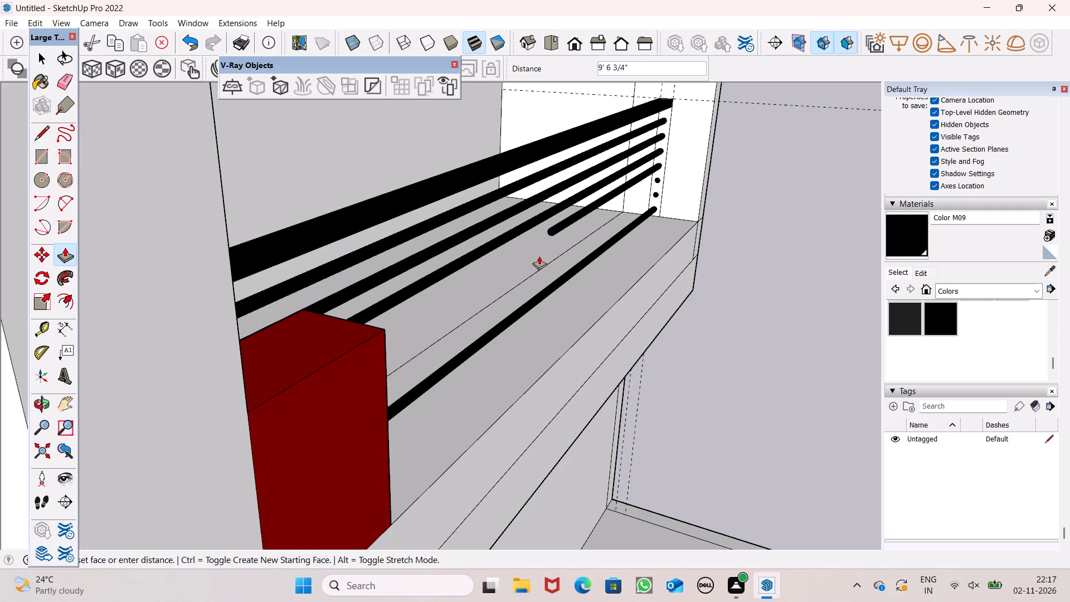
left_click_drag(539, 256, 303, 430)
left_click_drag(657, 182, 484, 329)
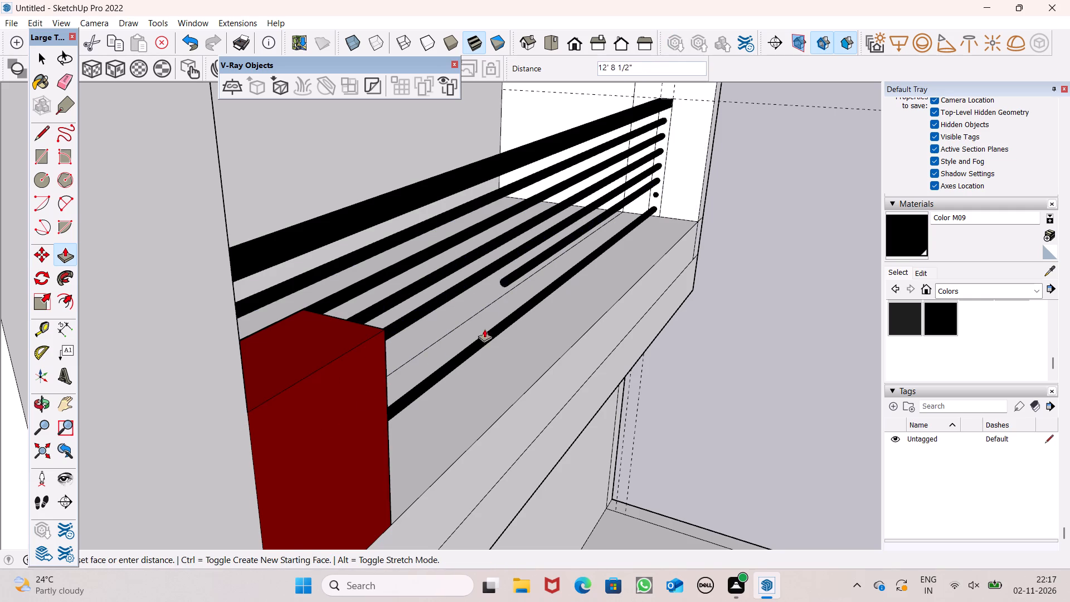
left_click_drag(484, 329, 249, 475)
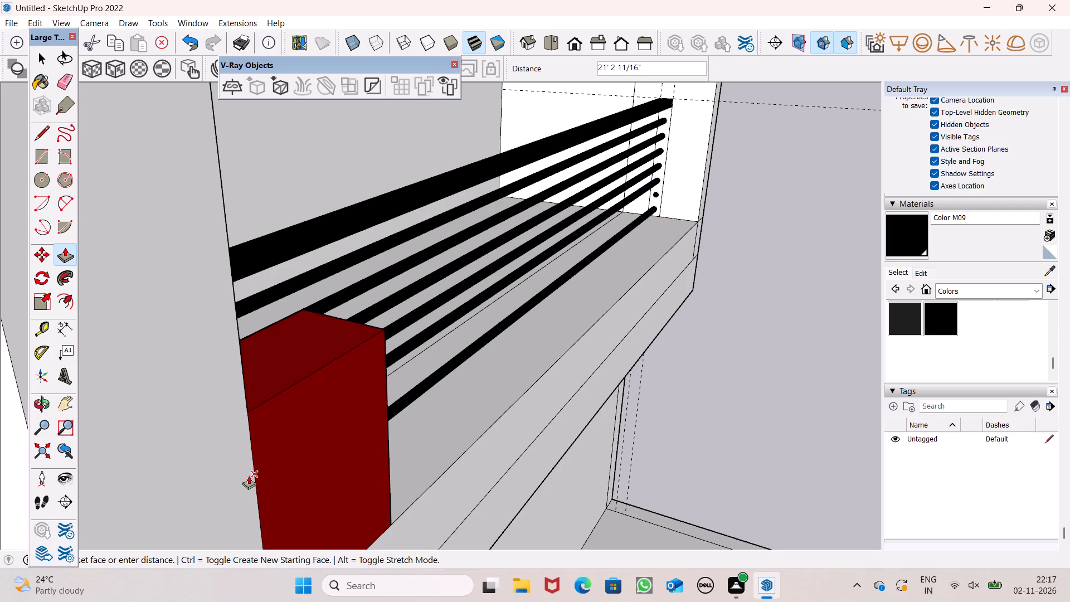
left_click_drag(249, 475, 252, 467)
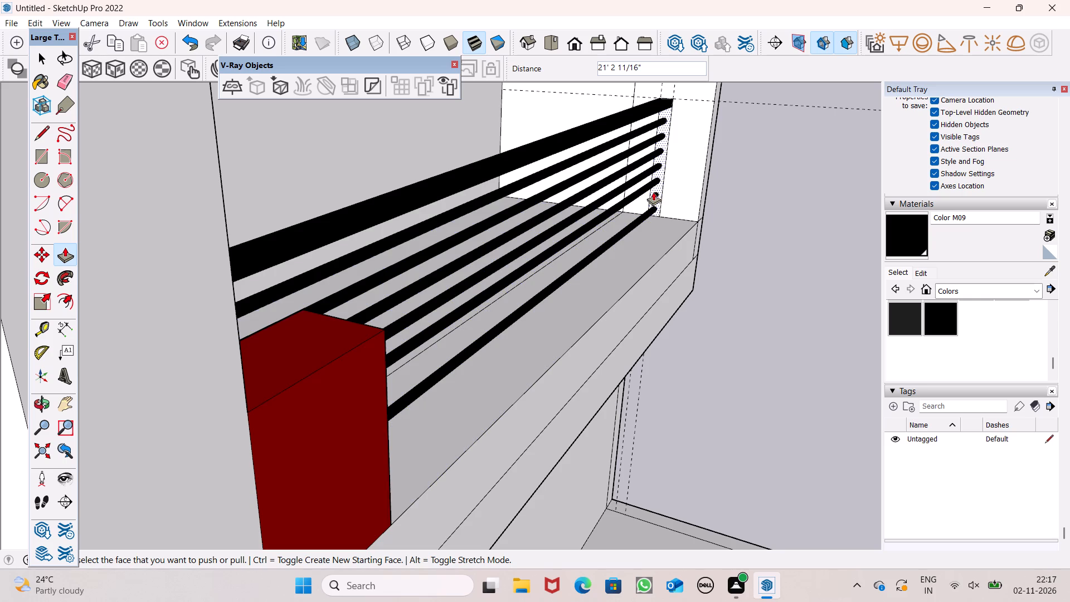
left_click_drag(656, 193, 255, 473)
Erase the leftover vertical and horizontal dashed guide lines around the lower balcony.
scroll(408, 311, "down", 5)
middle_click_drag(510, 407, 257, 446)
scroll(455, 298, "down", 5)
key("space")
middle_click_drag(510, 307, 490, 231)
scroll(488, 254, "down", 10)
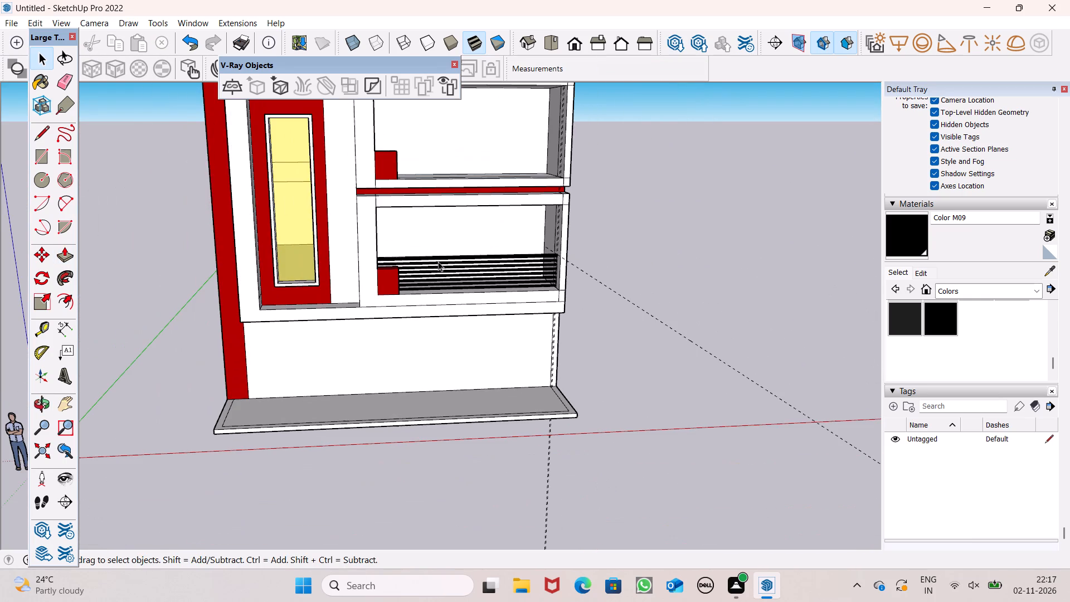
left_click(63, 80)
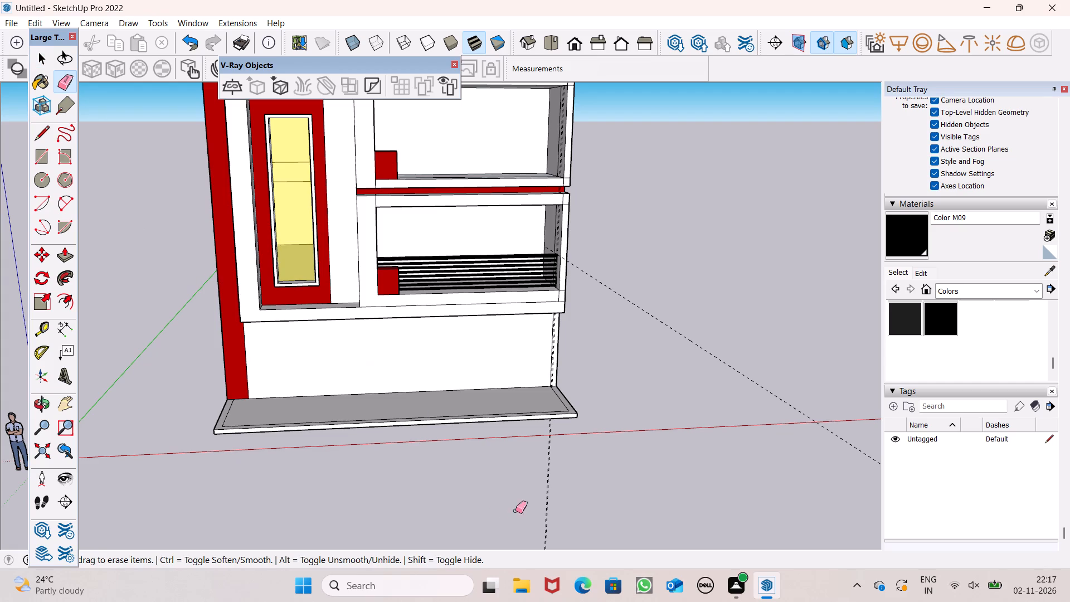
left_click_drag(542, 510, 580, 490)
left_click_drag(702, 310, 676, 343)
Place a horizontal guide 4' above the upper balcony floor on the inner face of the outer side frame.
middle_click_drag(568, 298, 445, 309)
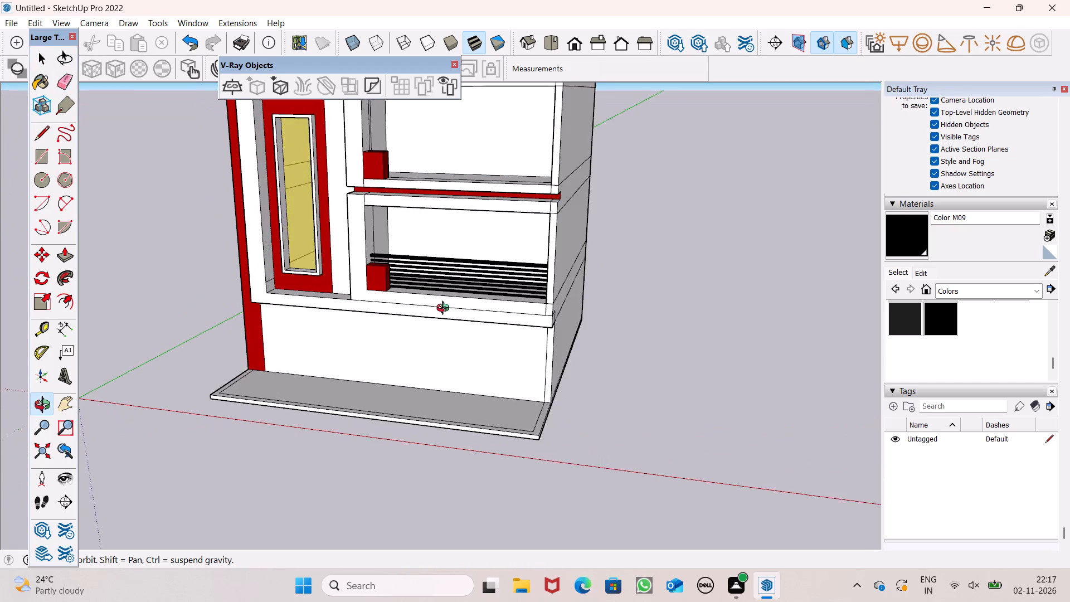
middle_click_drag(445, 309, 519, 386)
scroll(460, 204, "down", 4)
scroll(424, 169, "up", 8)
middle_click_drag(590, 249, 815, 204)
key("space")
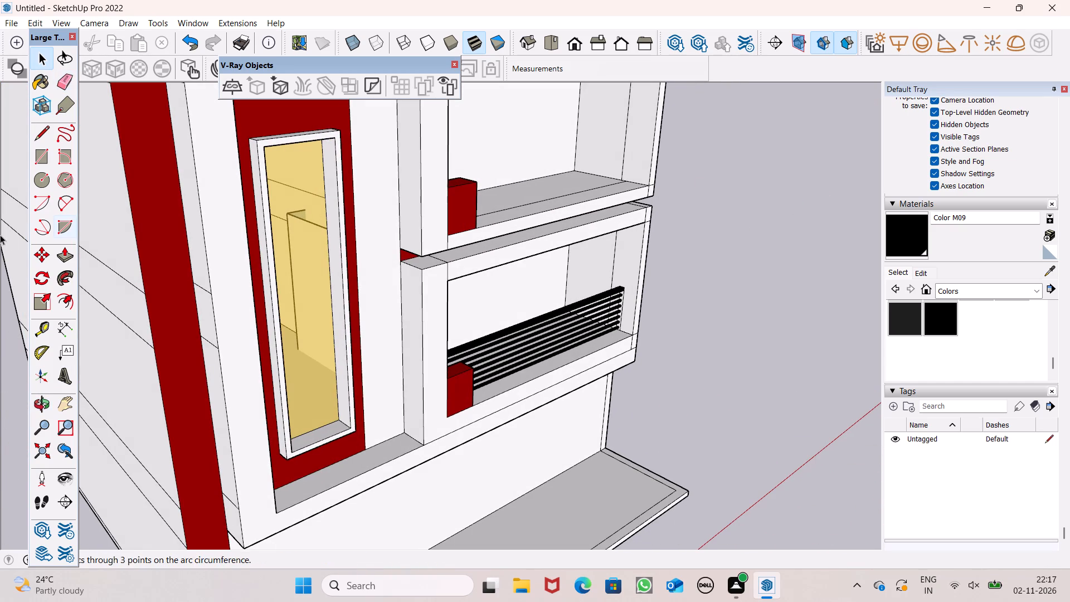
left_click(33, 329)
scroll(535, 181, "up", 3)
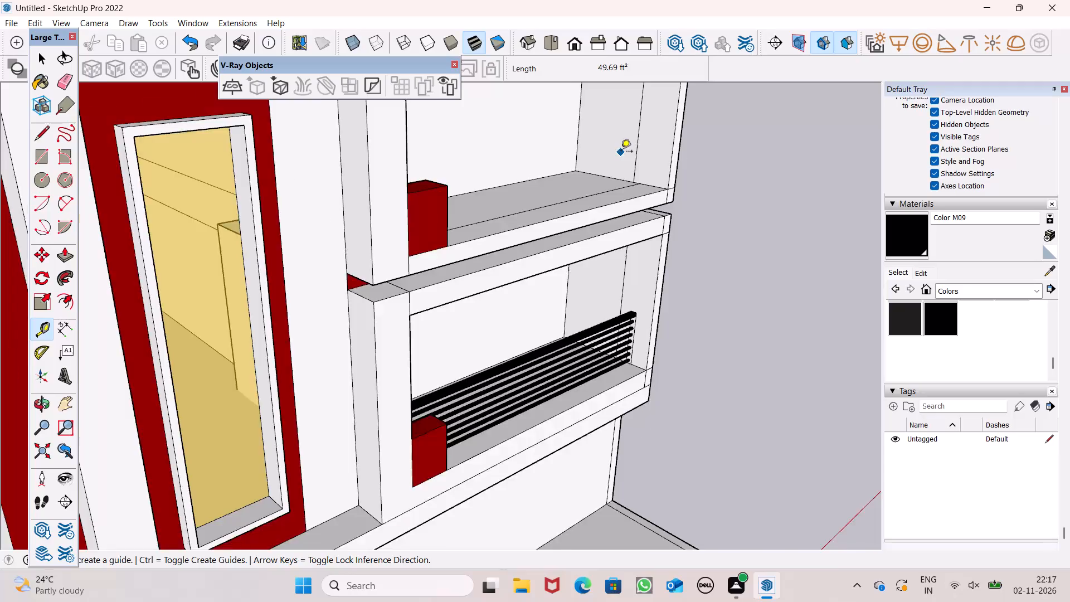
scroll(621, 187, "down", 3)
scroll(659, 169, "up", 6)
middle_click_drag(630, 210, 658, 264)
scroll(638, 219, "up", 5)
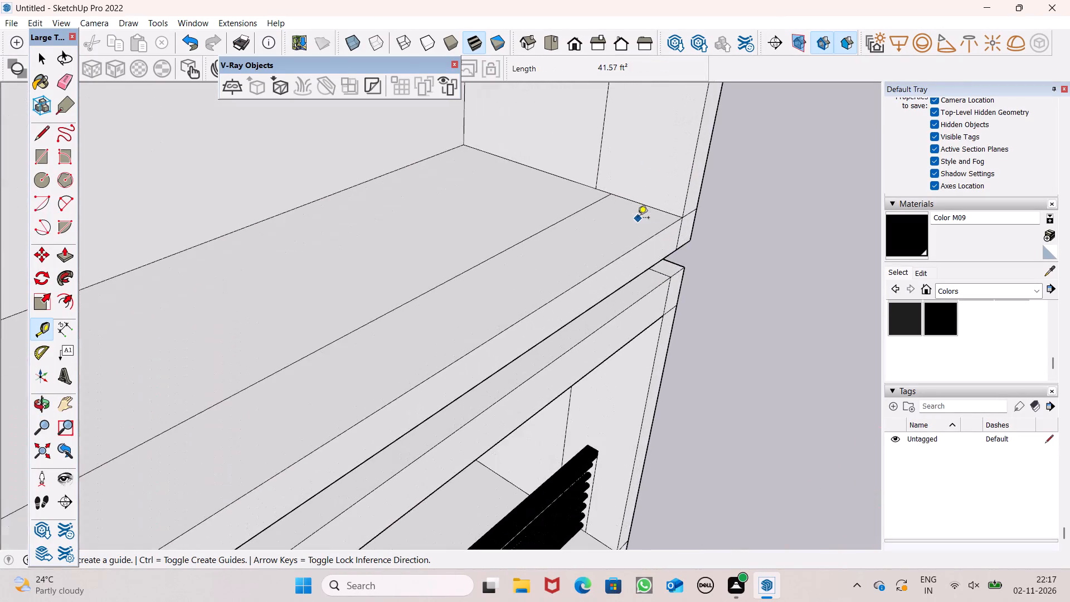
left_click(649, 207)
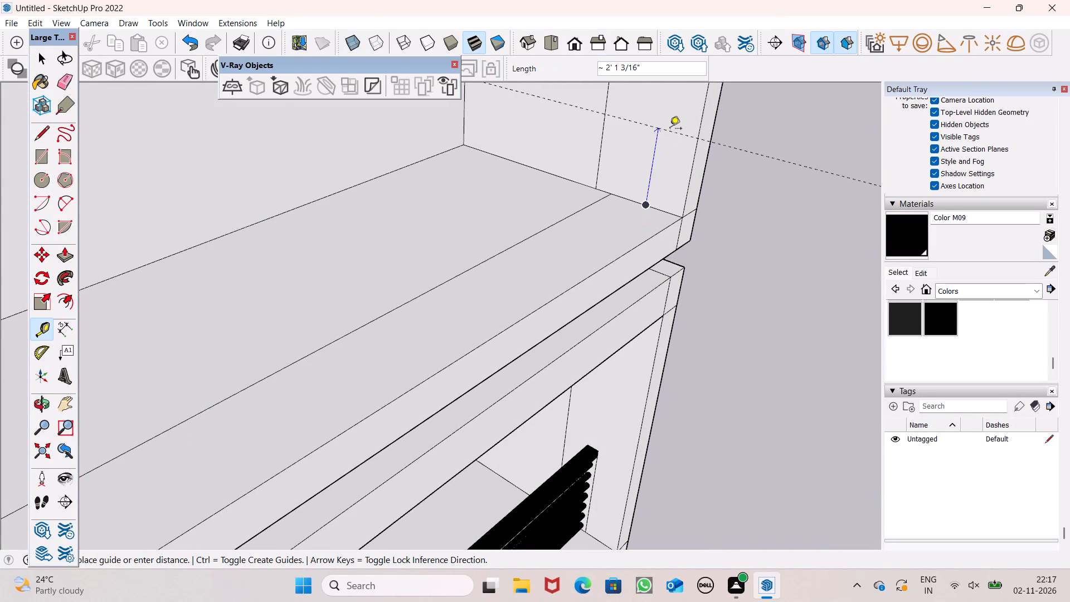
key("3")
key("BackSpace")
key("4")
key("apostrophe")
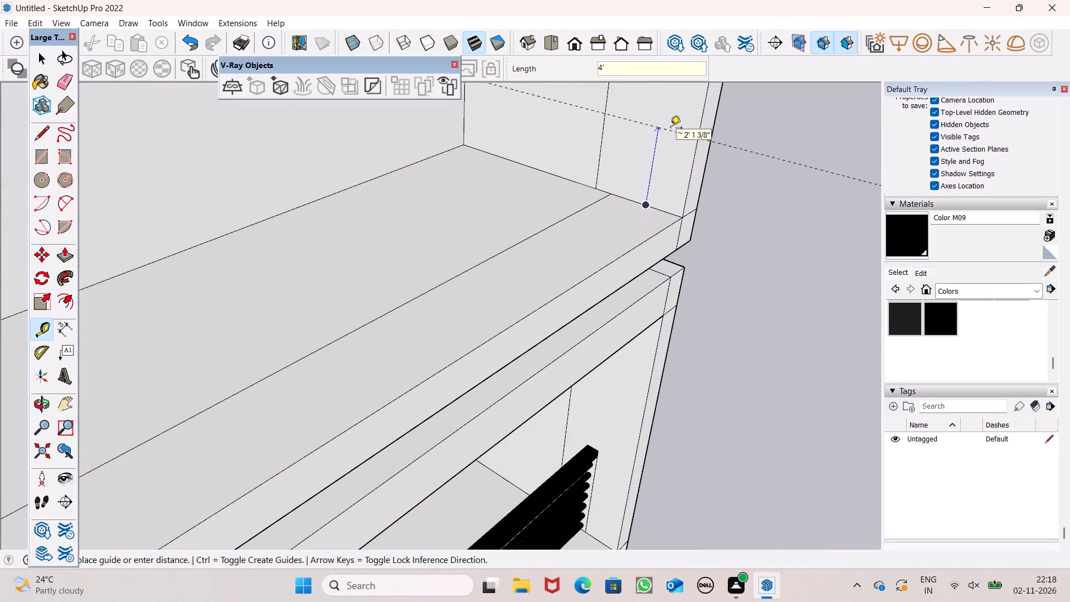
key("Return")
key("backslash")
Place vertical guides on the upper side frame's inner face: one about 1' 10" outward from the dividing line, another about 3 1/2" farther.
scroll(669, 143, "down", 7)
scroll(649, 192, "down", 3)
middle_click_drag(649, 192, 685, 155)
scroll(592, 116, "up", 3)
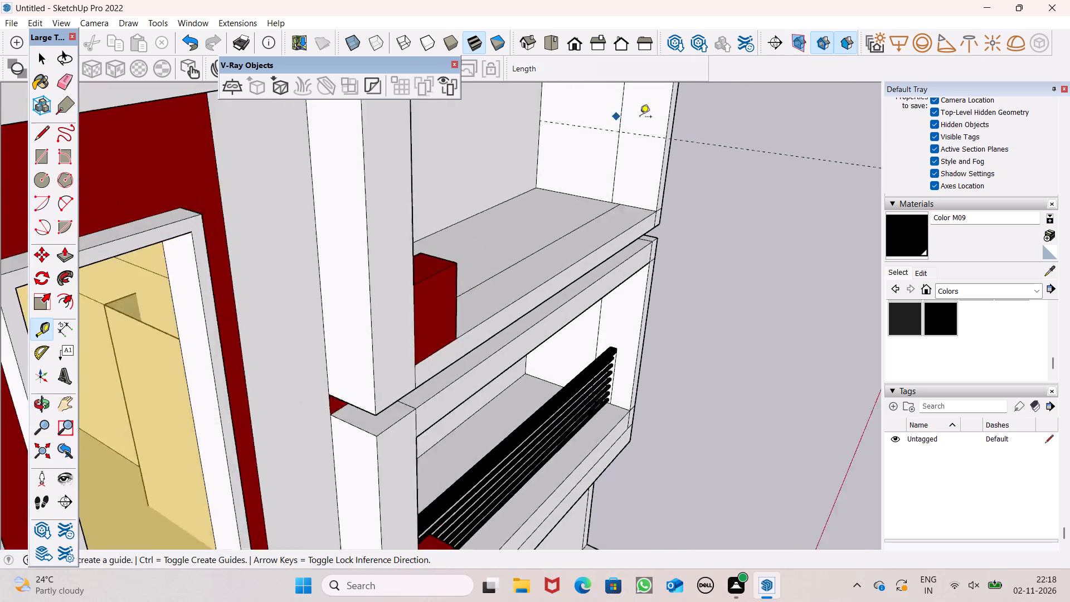
scroll(640, 118, "up", 4)
scroll(605, 152, "up", 5)
left_click(602, 157)
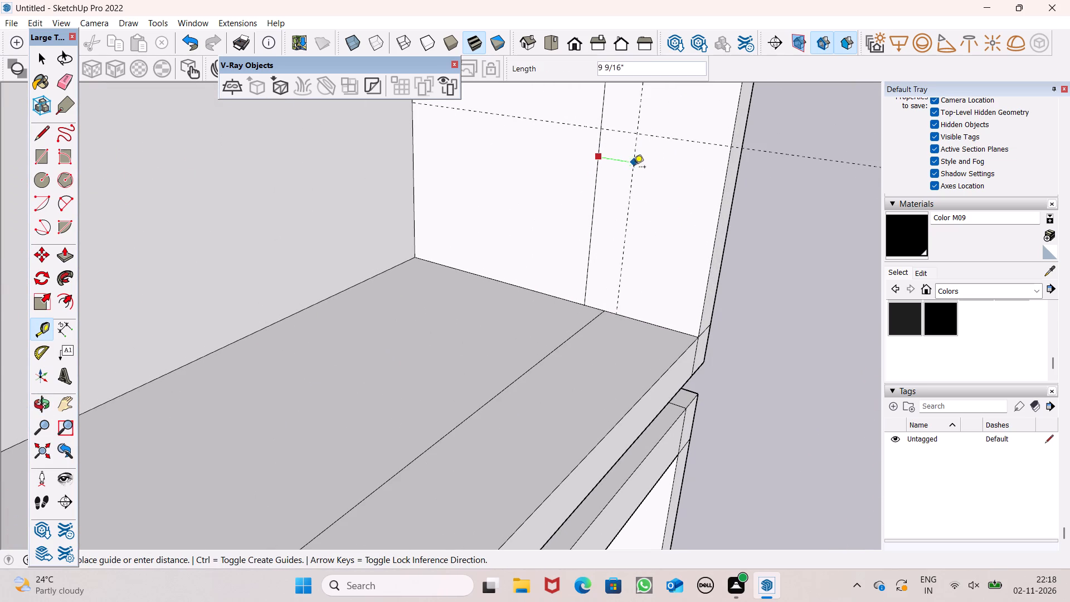
scroll(667, 180, "up", 1)
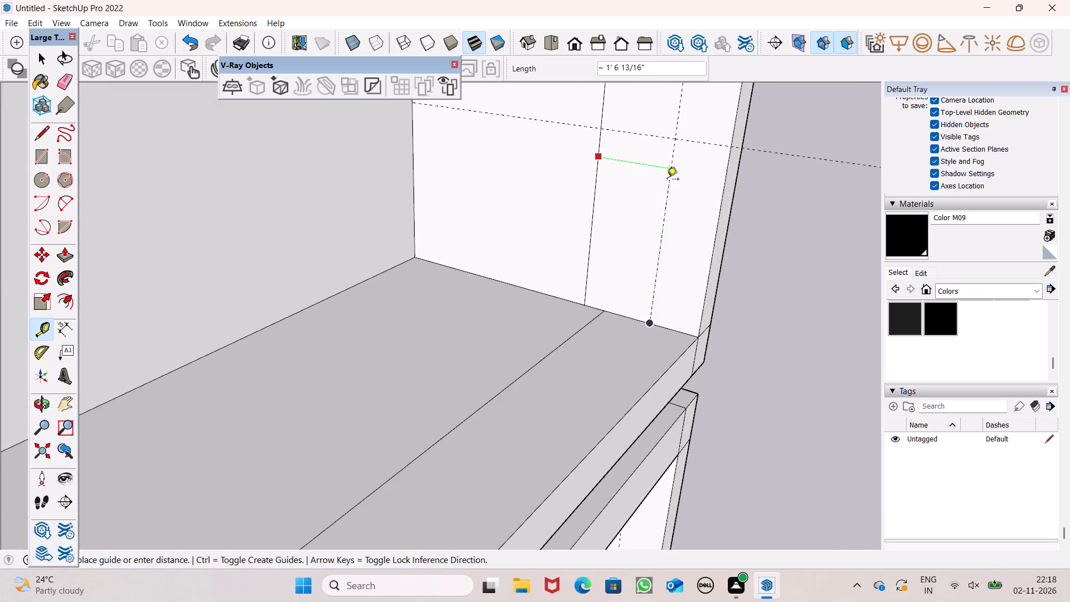
scroll(667, 180, "up", 3)
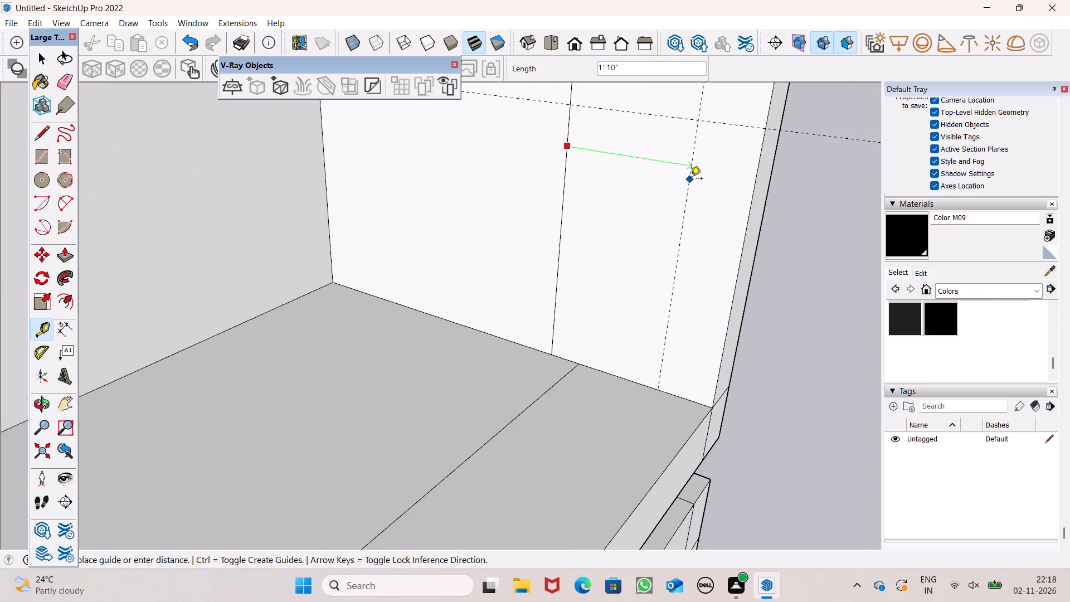
left_click(691, 179)
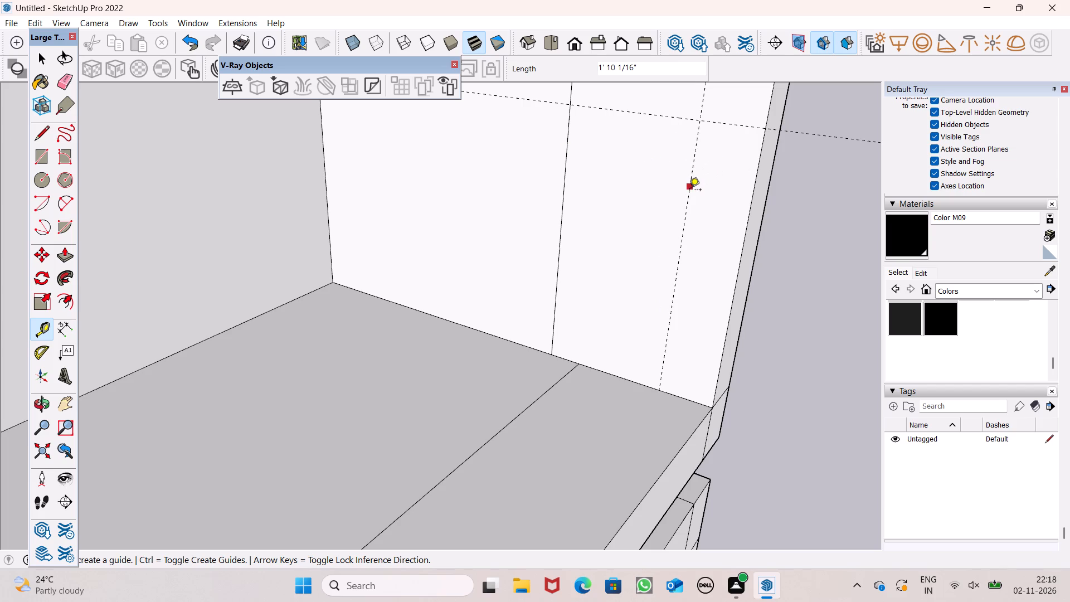
left_click(689, 191)
left_click(712, 193)
key("space")
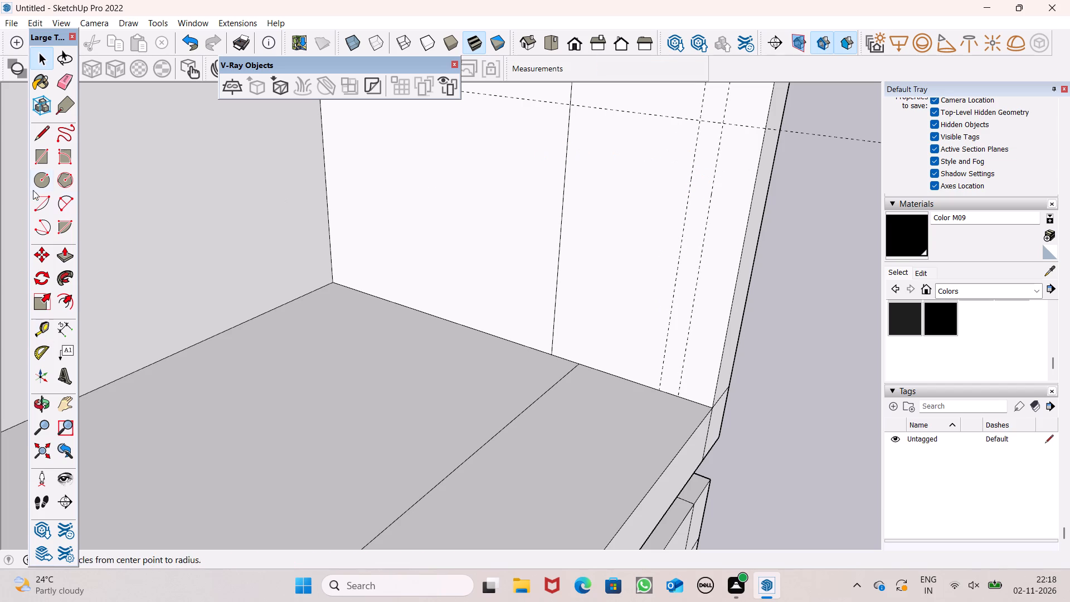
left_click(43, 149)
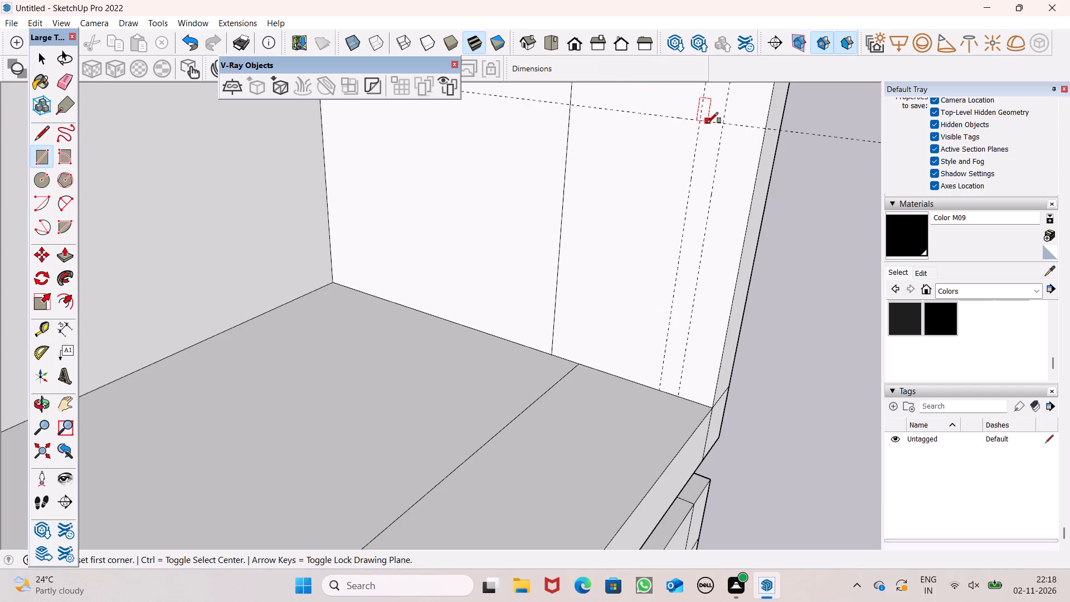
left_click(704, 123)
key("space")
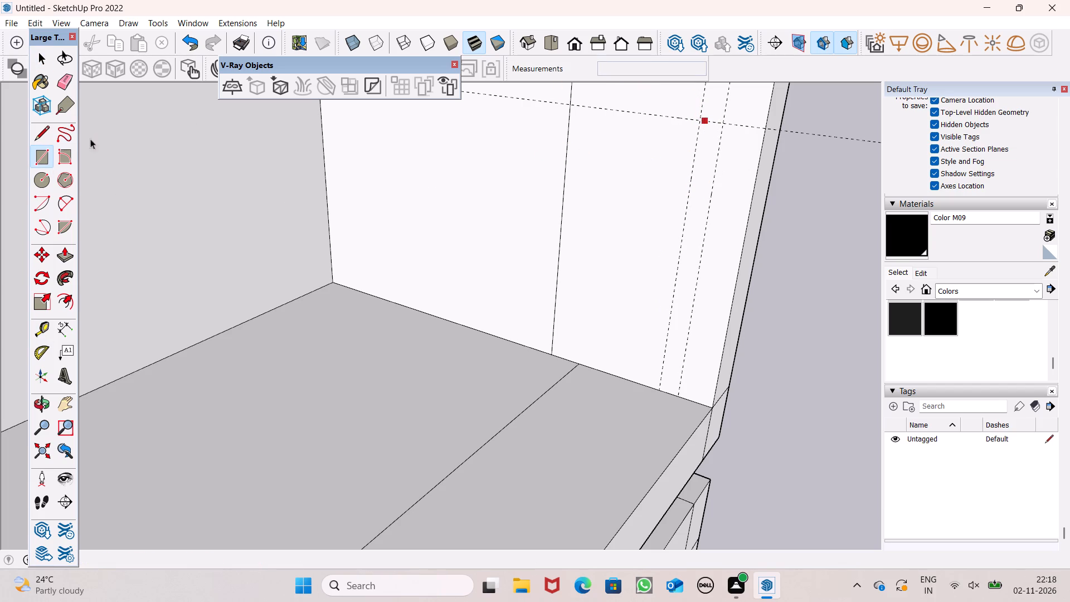
Draw a narrow upright rectangle about 3 1/2" wide between the two vertical guides, from the 4' guide down to the upper balcony floor.
left_click(41, 163)
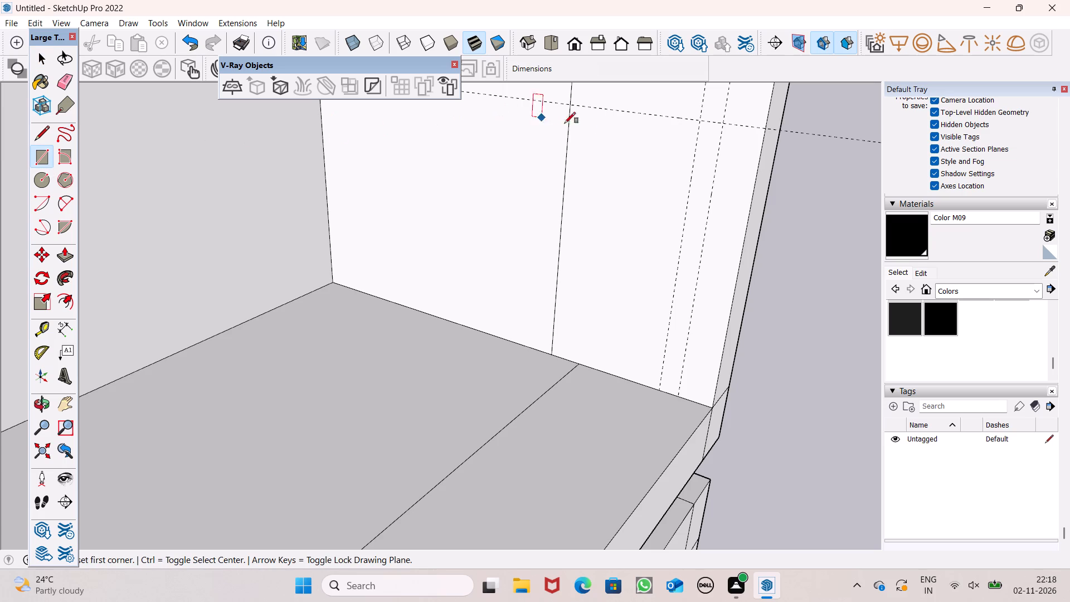
left_click(700, 123)
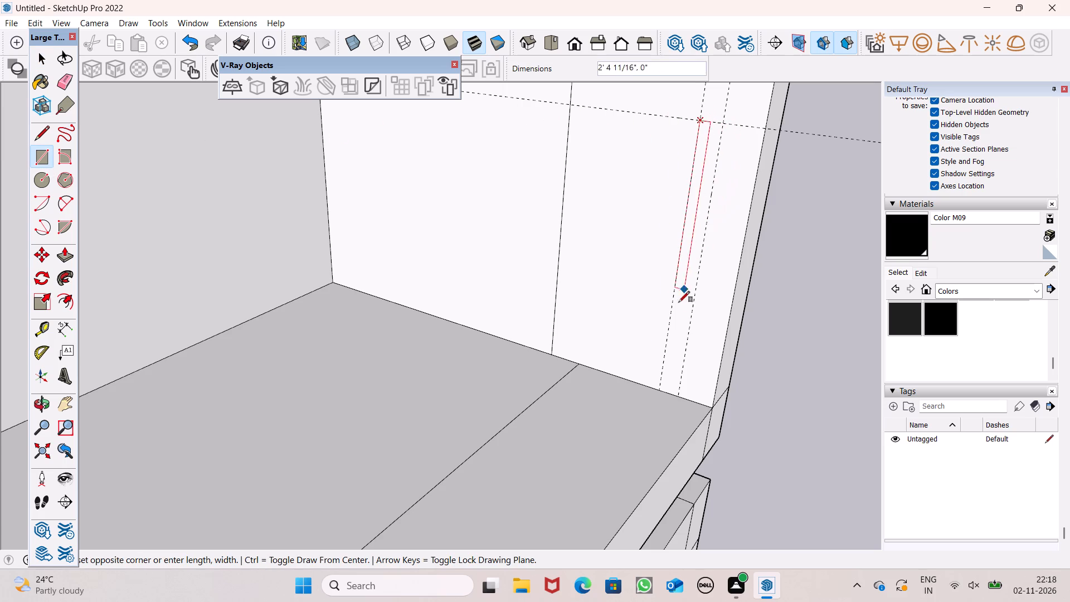
left_click(676, 392)
Erase the horizontal guide and both vertical guides around the upper balcony's narrow rectangle.
scroll(625, 290, "down", 7)
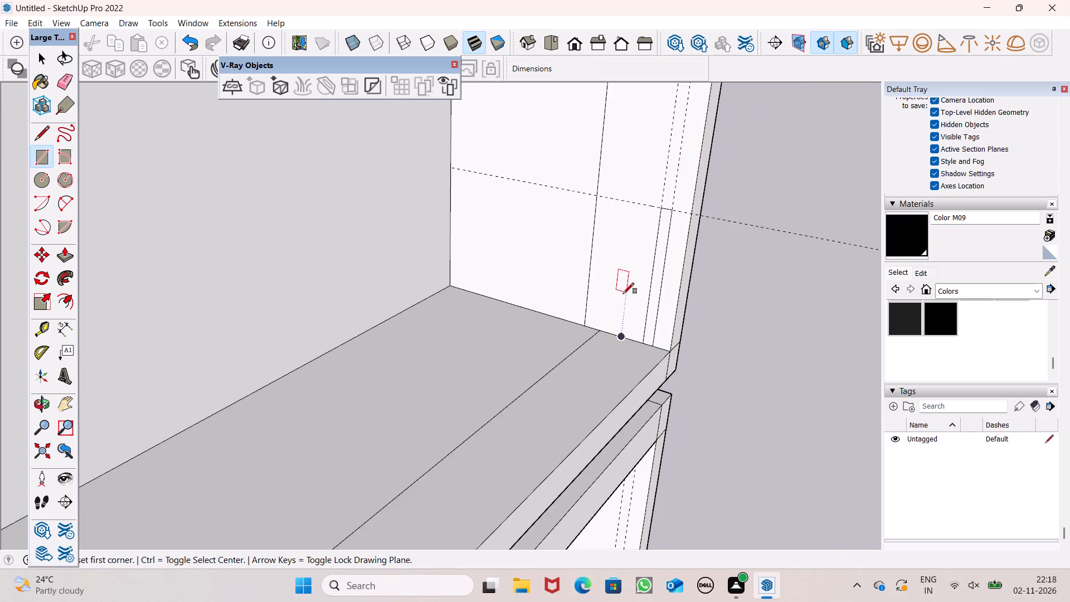
scroll(561, 255, "down", 6)
left_click(64, 81)
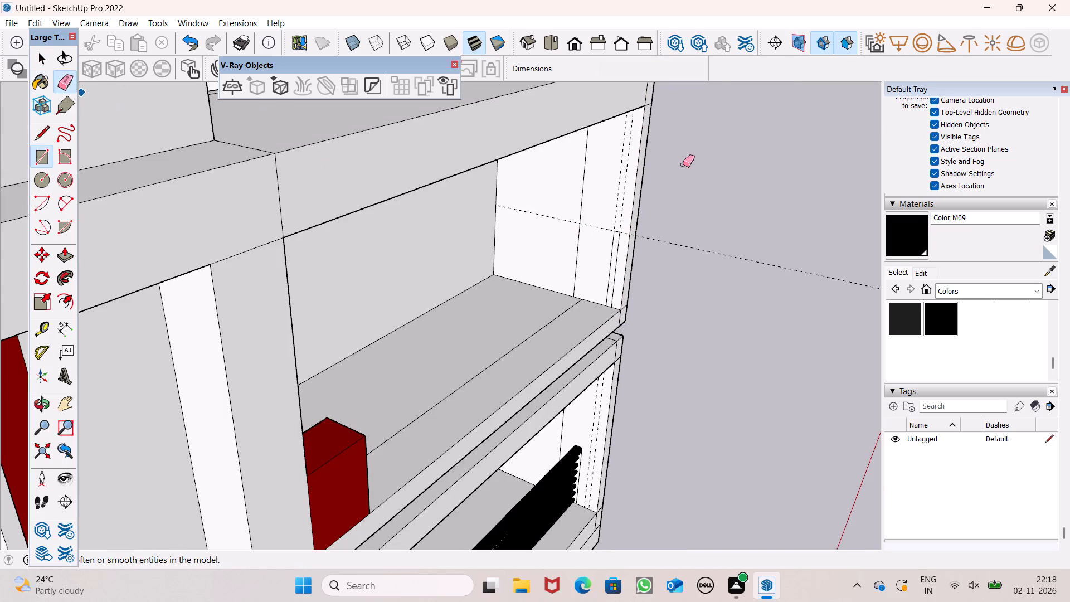
left_click_drag(711, 197, 692, 255)
left_click_drag(626, 206, 614, 198)
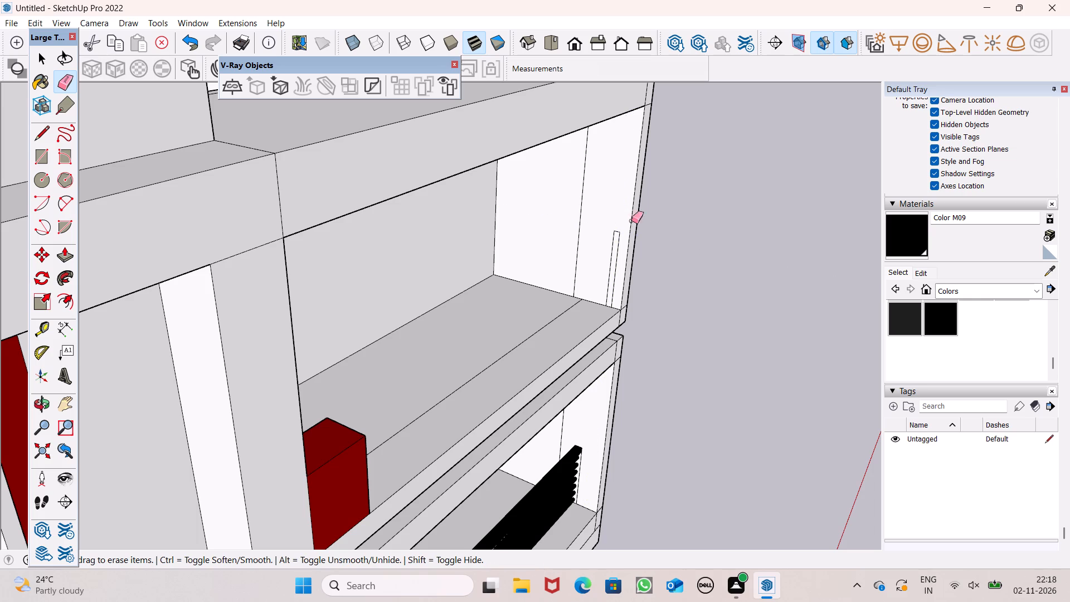
Draw a 3 1/2" line across the narrow strip just below its top edge to divide off a small top-rail profile.
middle_click_drag(649, 240, 701, 193)
left_click(40, 132)
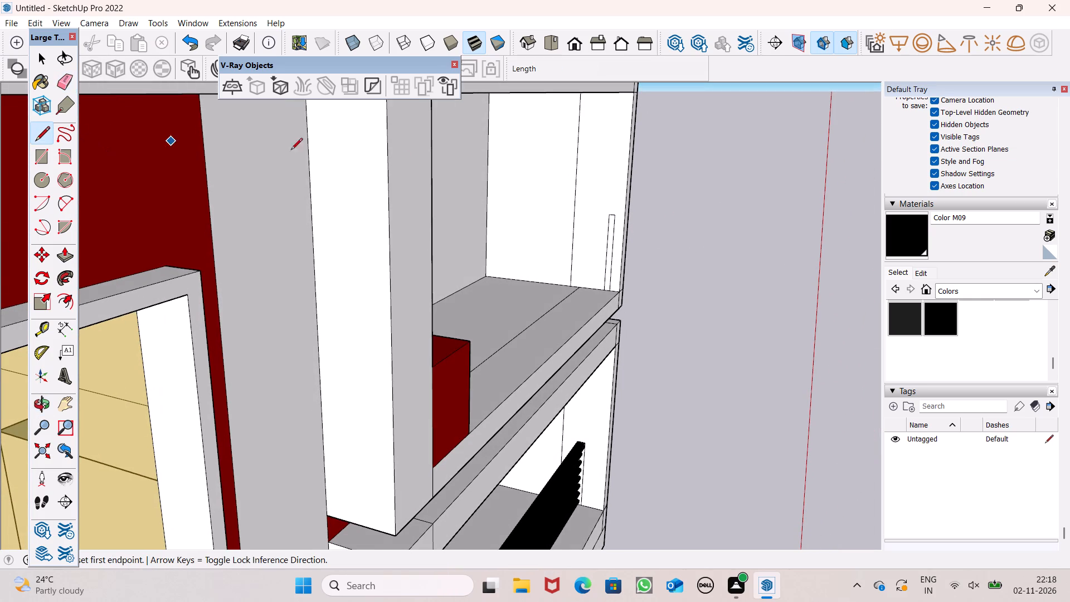
scroll(583, 158, "up", 6)
scroll(627, 268, "up", 13)
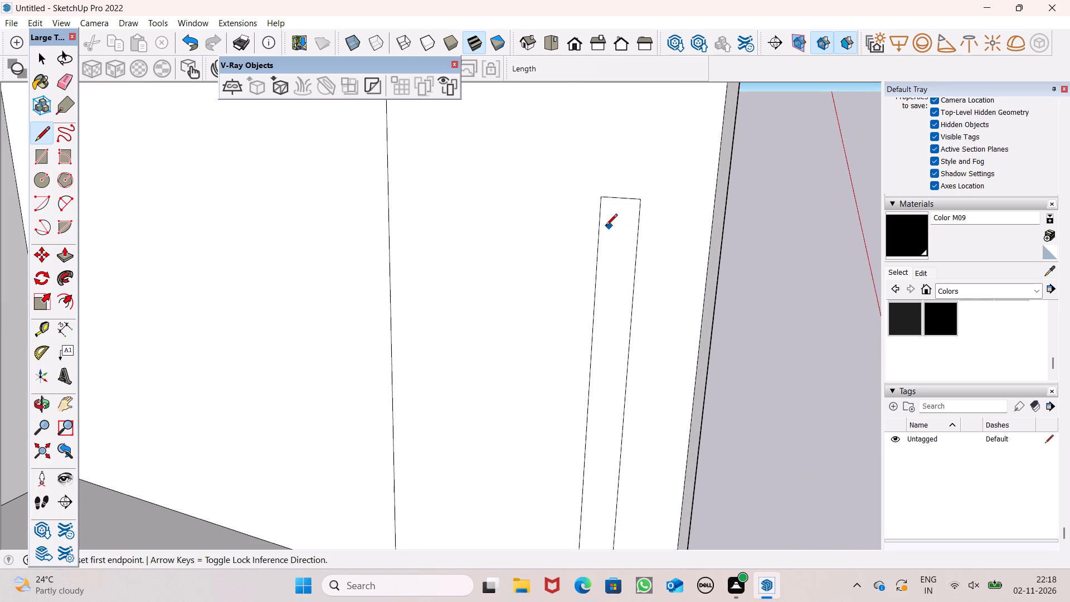
left_click(596, 230)
left_click(636, 237)
scroll(615, 198, "down", 6)
key("space")
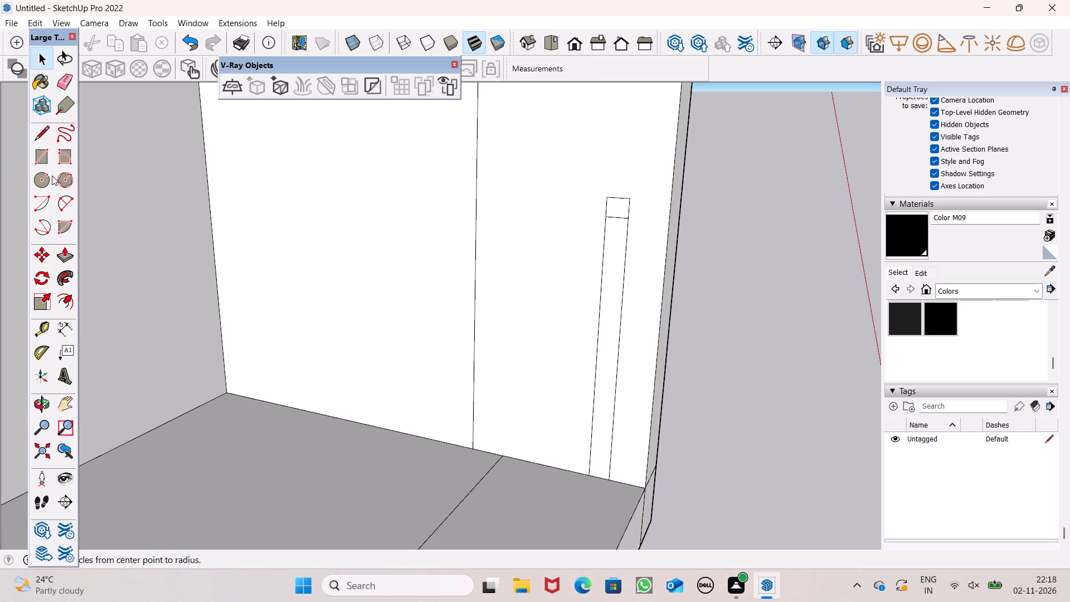
Draw a circle of about 7/8" radius inside the strip, a short way below the small top-rail profile.
left_click(52, 174)
middle_click_drag(471, 278, 488, 285)
scroll(624, 246, "up", 6)
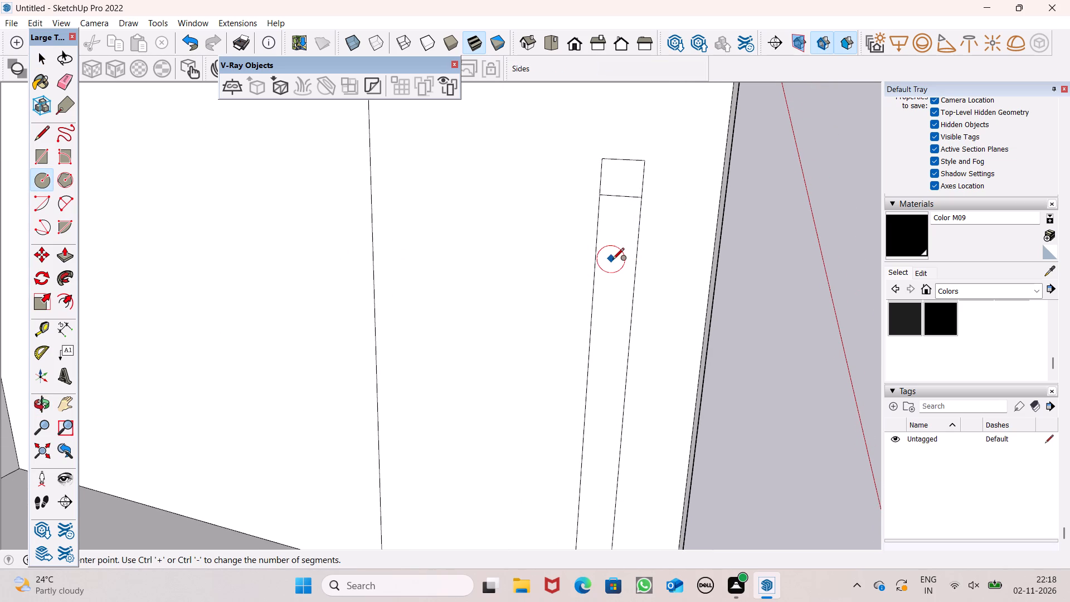
scroll(629, 239, "down", 3)
middle_click_drag(635, 287, 638, 260)
scroll(628, 253, "up", 5)
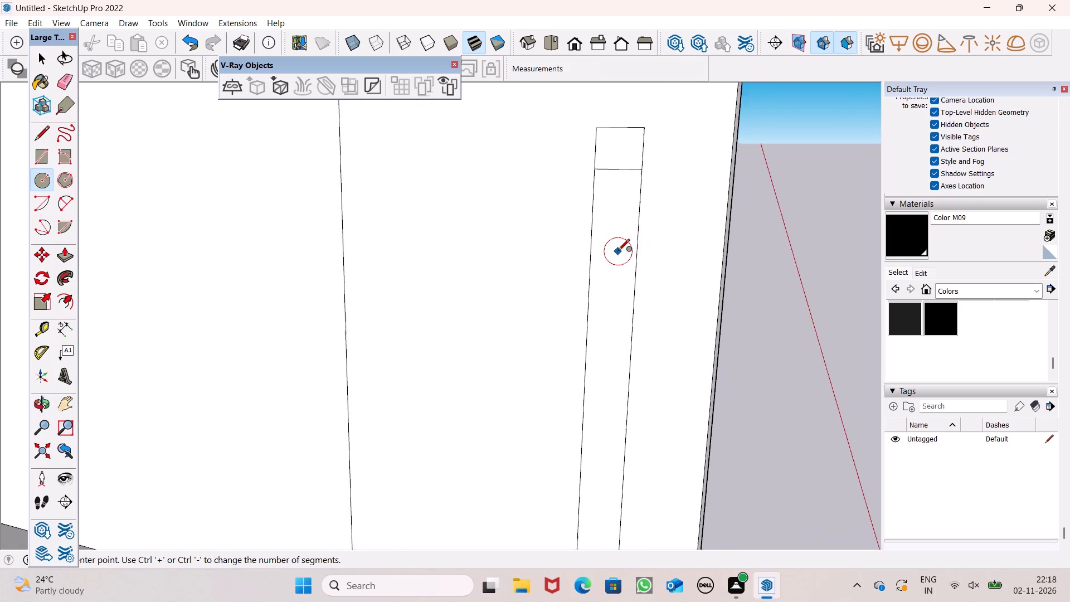
scroll(618, 251, "up", 1)
left_click(612, 249)
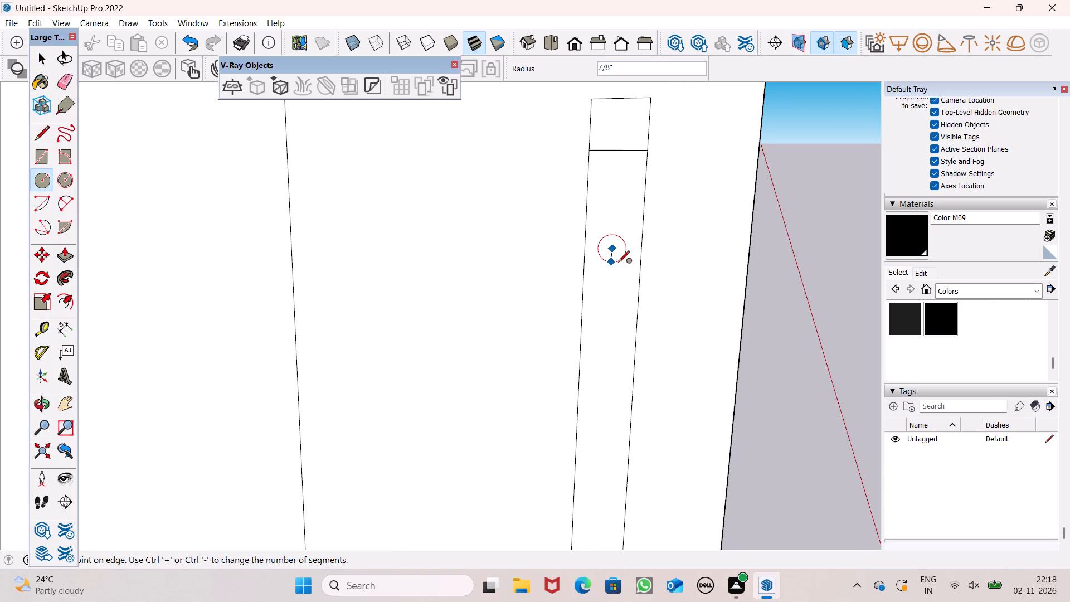
left_click(618, 263)
Copy the circle 6" straight down the strip and multiply it into six copies at that spacing.
scroll(621, 177, "down", 7)
key("space")
double_click(615, 219)
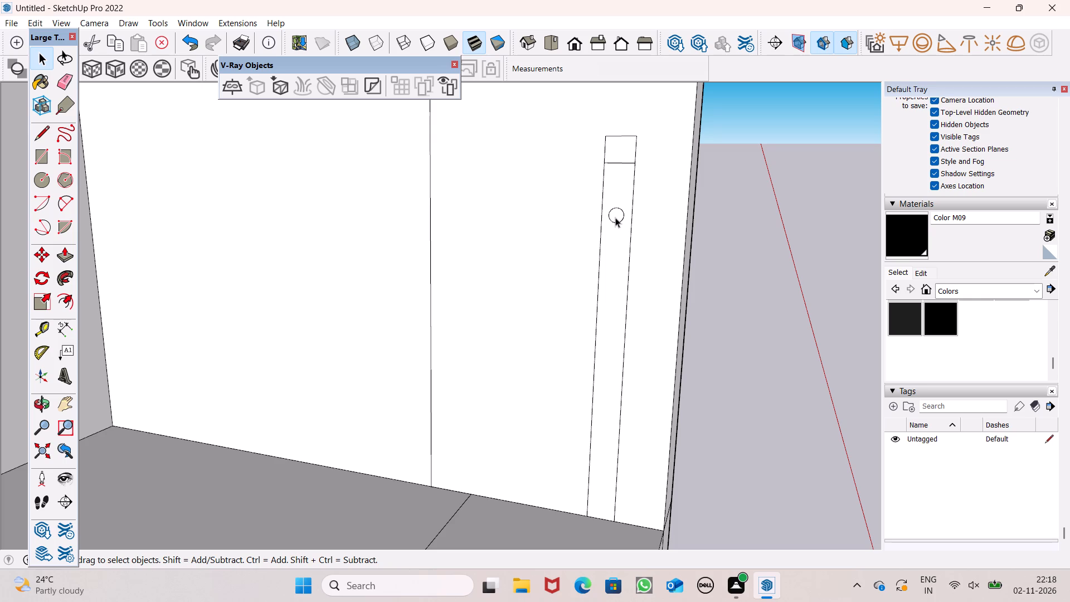
key("m")
key("Return")
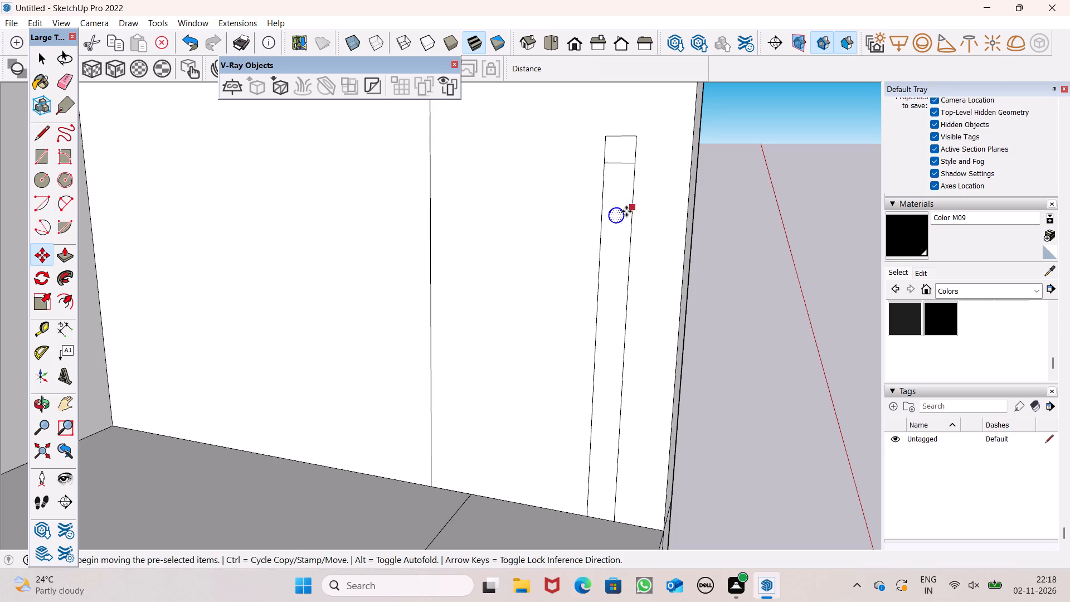
left_click_drag(616, 225, 606, 278, "ctrl")
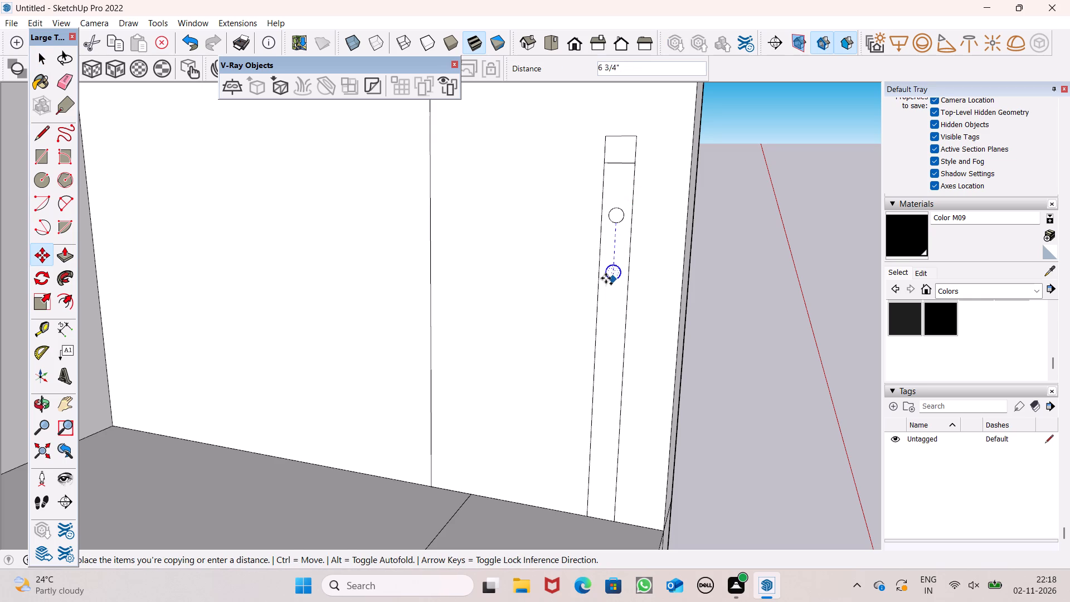
left_click_drag(606, 278, 607, 273, "ctrl")
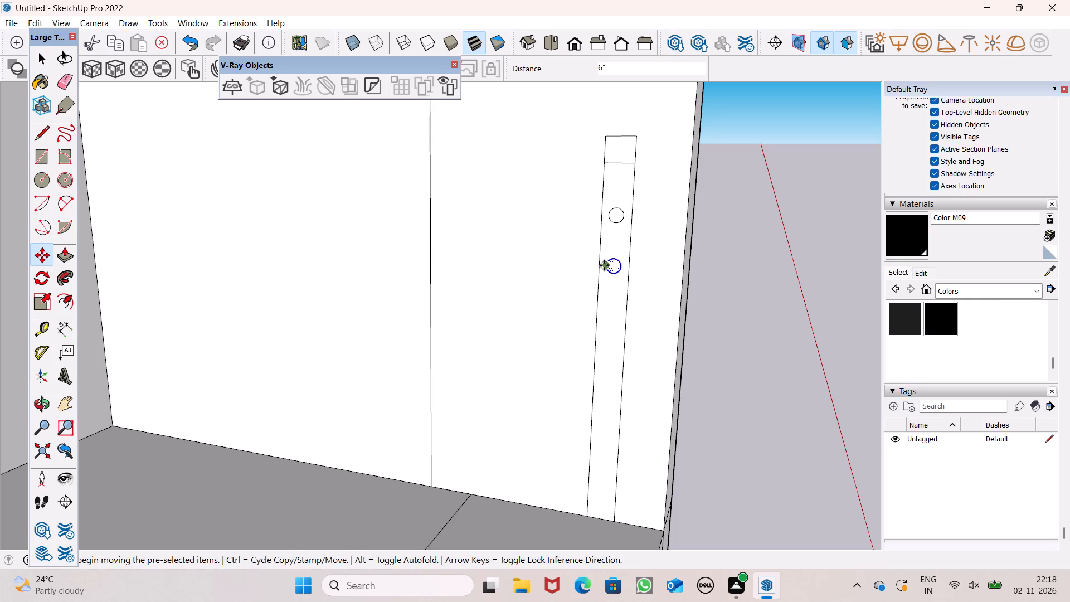
type("*6")
key("Return")
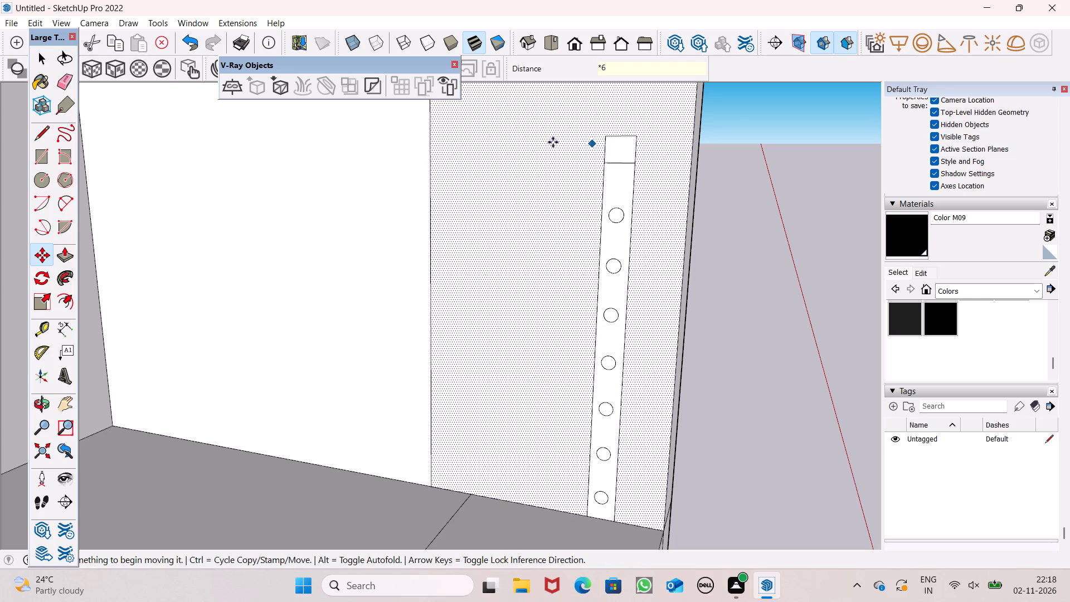
Paint the small top-rail profile and all seven circles with black Color M09, leaving the surrounding strip unpainted.
left_click(909, 234)
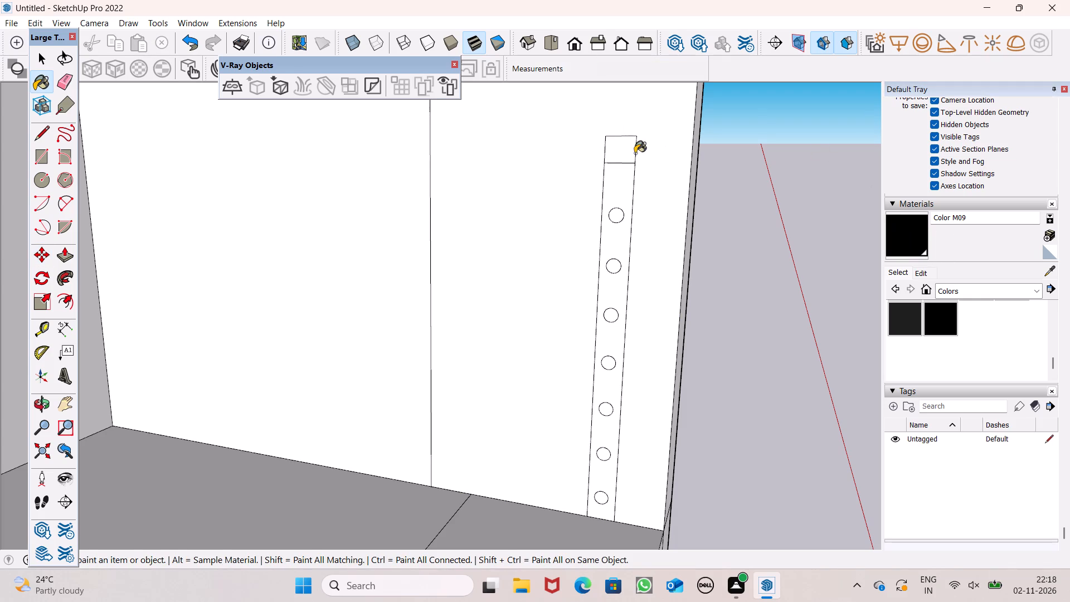
left_click(614, 149)
left_click(617, 216)
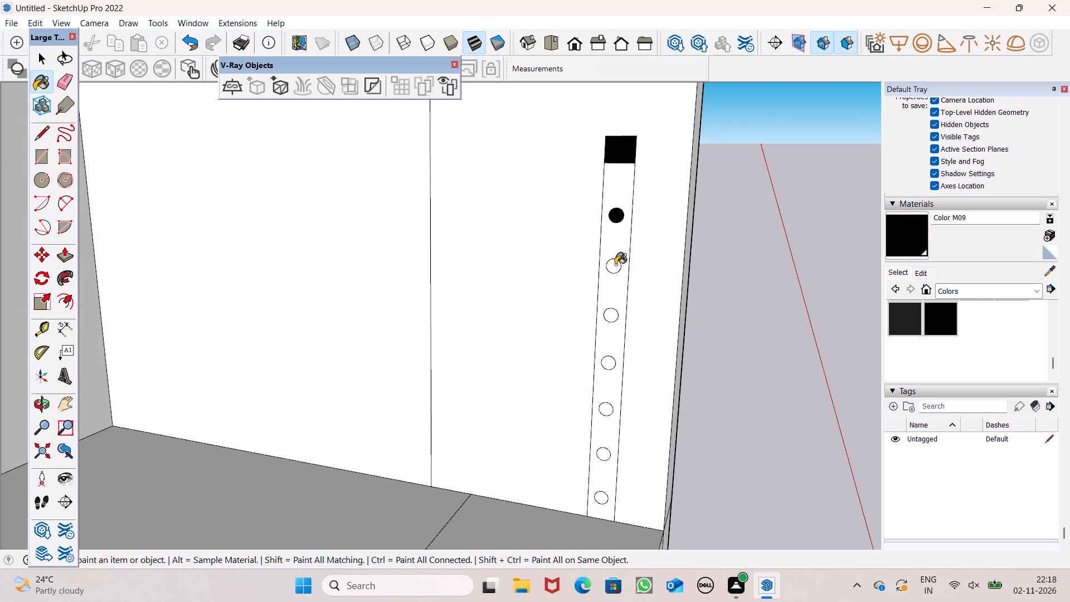
left_click(615, 265)
left_click(610, 317)
left_click(610, 367)
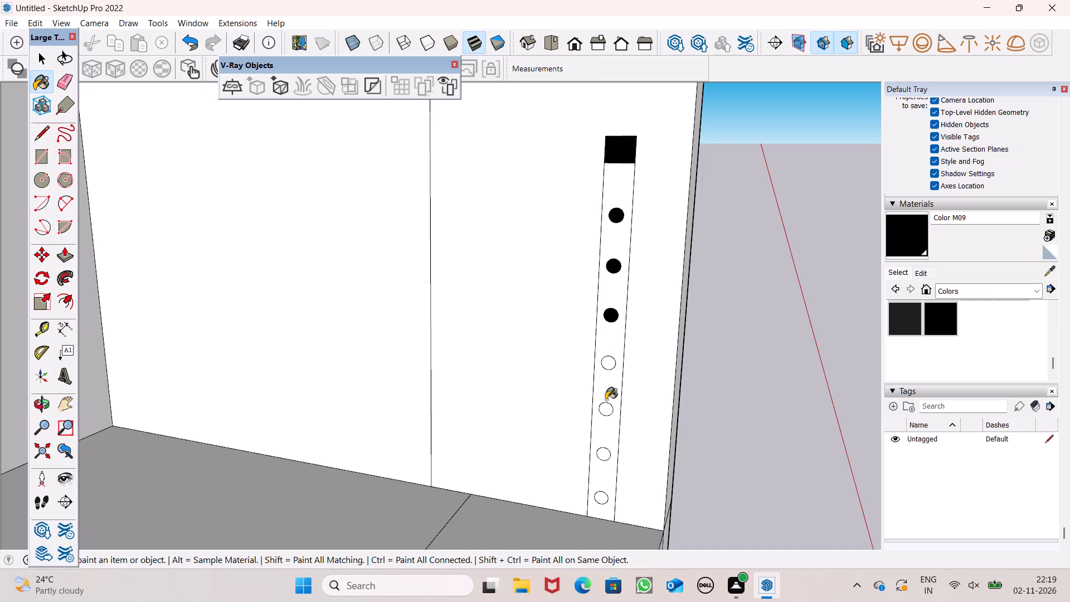
left_click(604, 408)
left_click(603, 457)
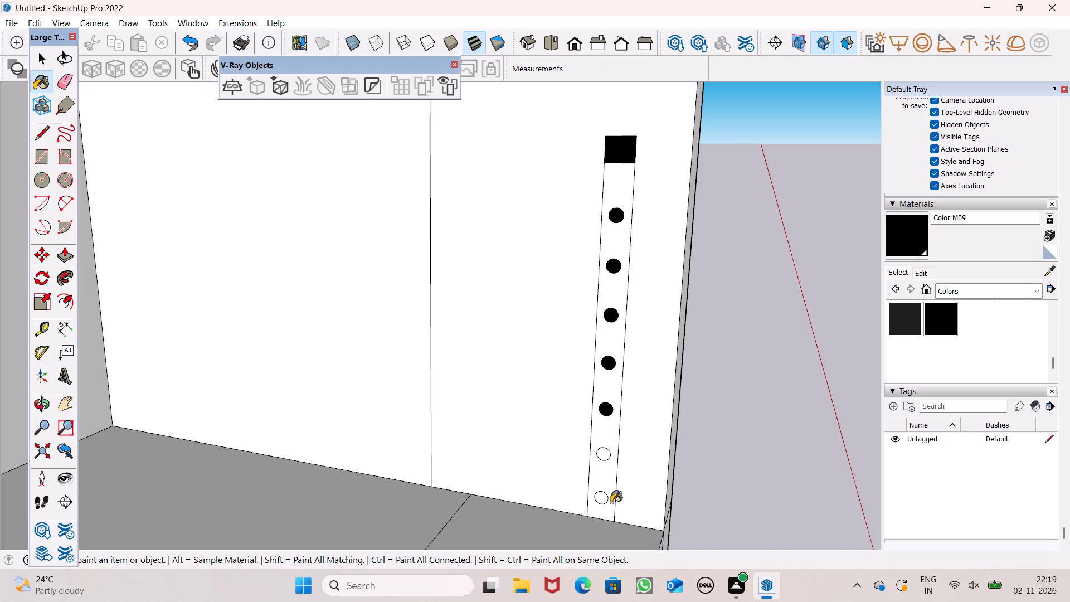
left_click_drag(605, 497, 605, 482)
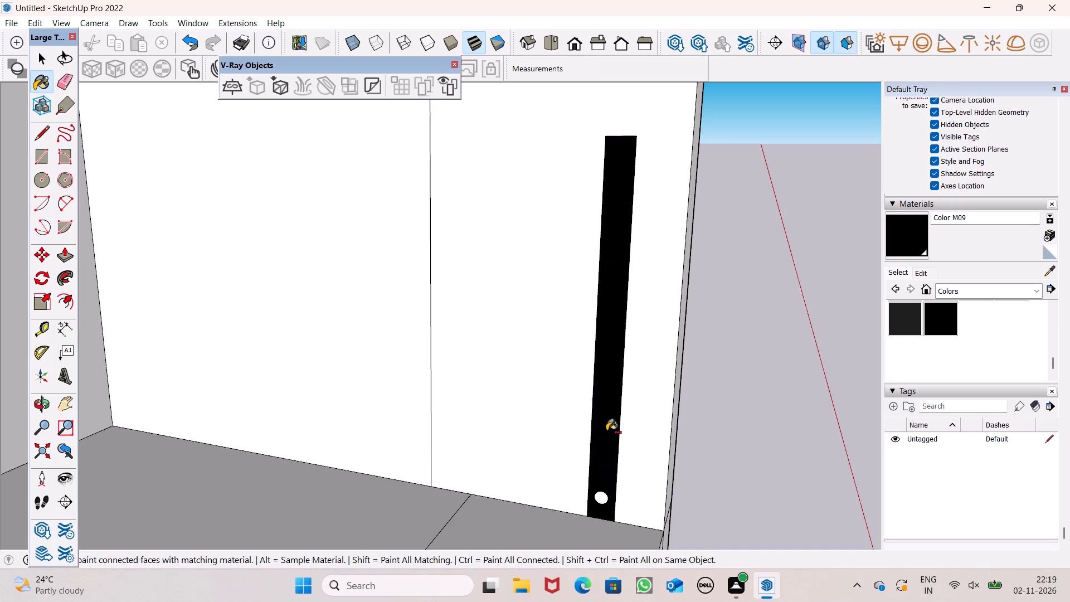
key("ctrl+z")
left_click(598, 497)
key("space")
Push/Pull the black top-rail profile 21' 2 11/16" across the upper balcony to the opposite column.
scroll(600, 374, "down", 4)
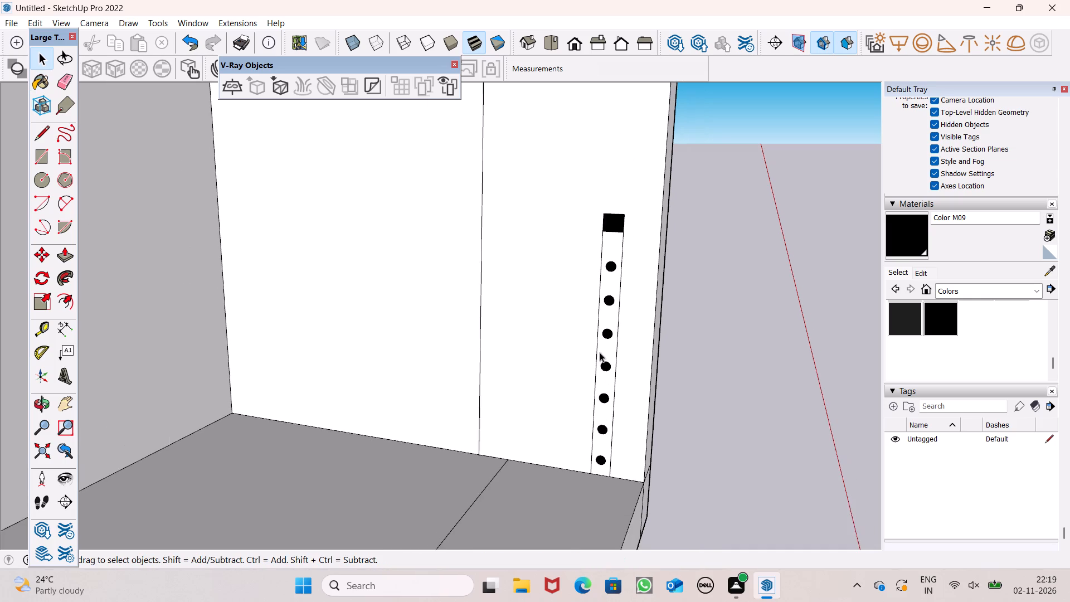
scroll(581, 298, "down", 7)
middle_click_drag(624, 302, 562, 303)
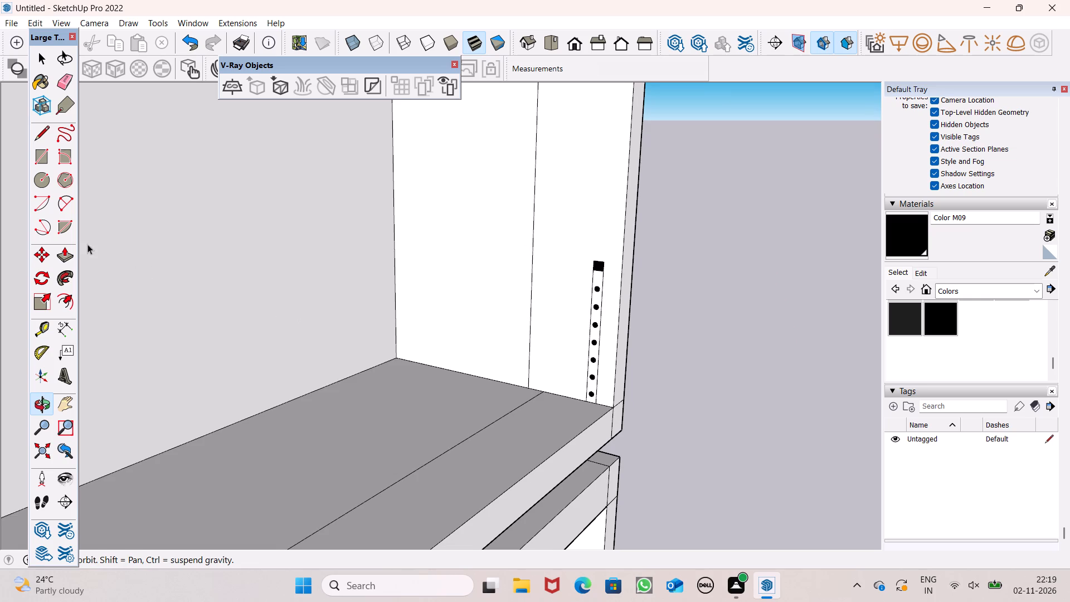
left_click_drag(64, 252, 73, 255)
scroll(480, 237, "down", 5)
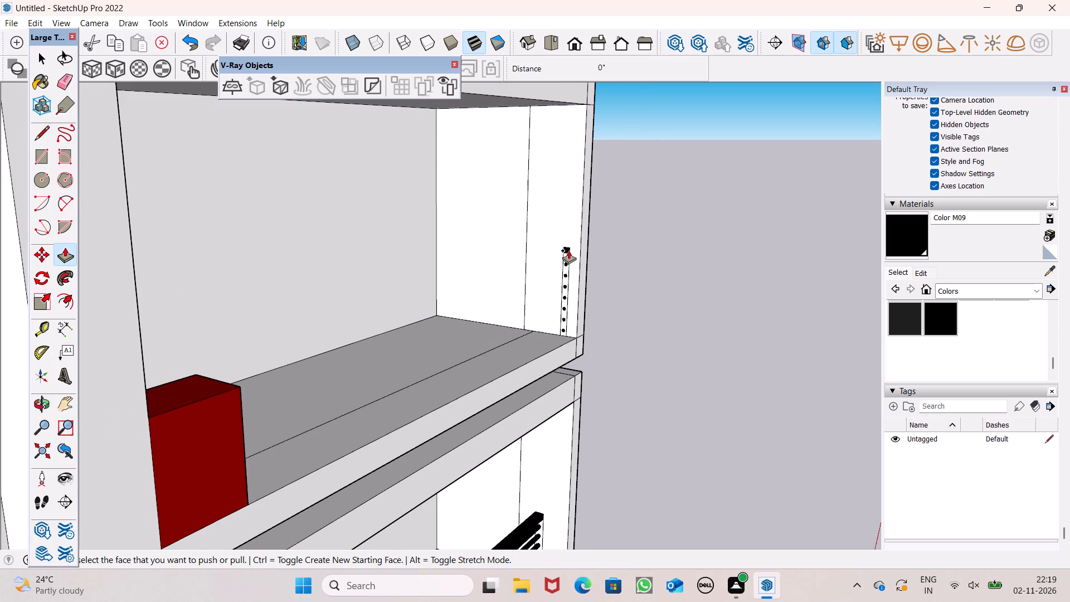
left_click_drag(565, 250, 251, 389)
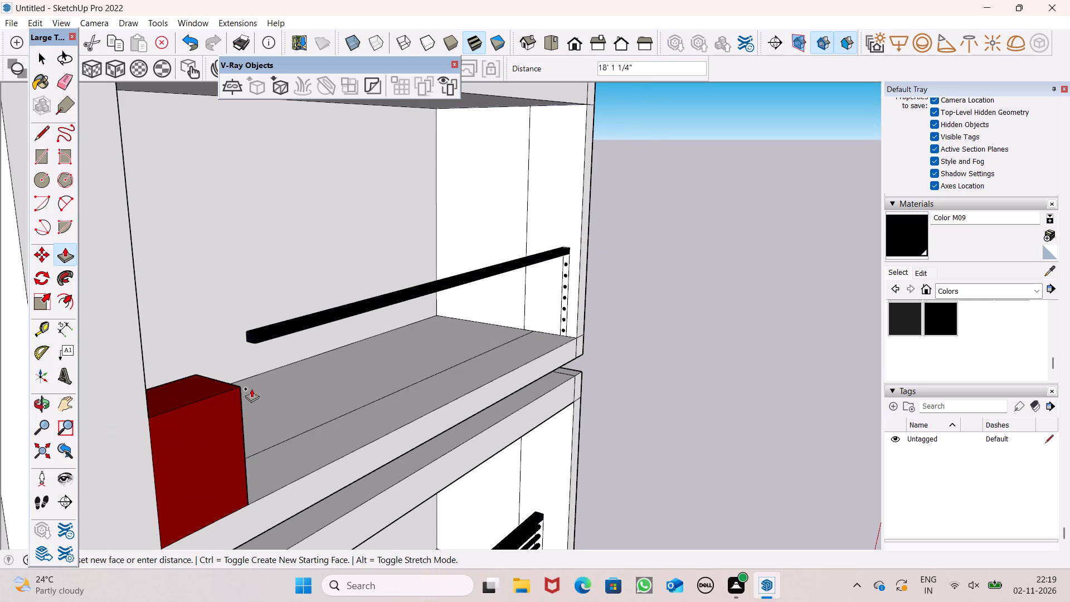
left_click_drag(251, 389, 150, 420)
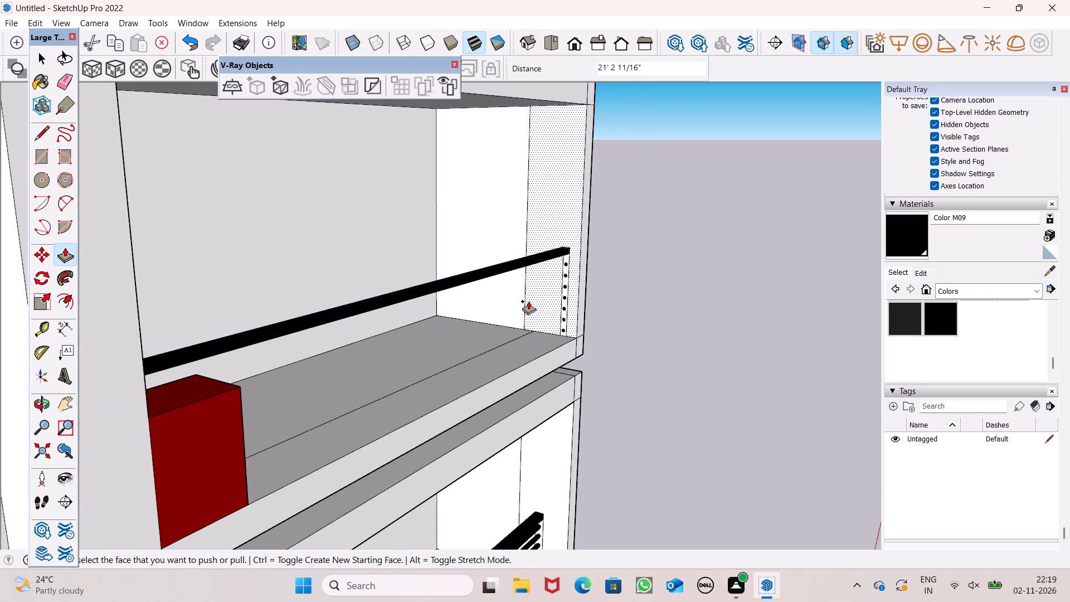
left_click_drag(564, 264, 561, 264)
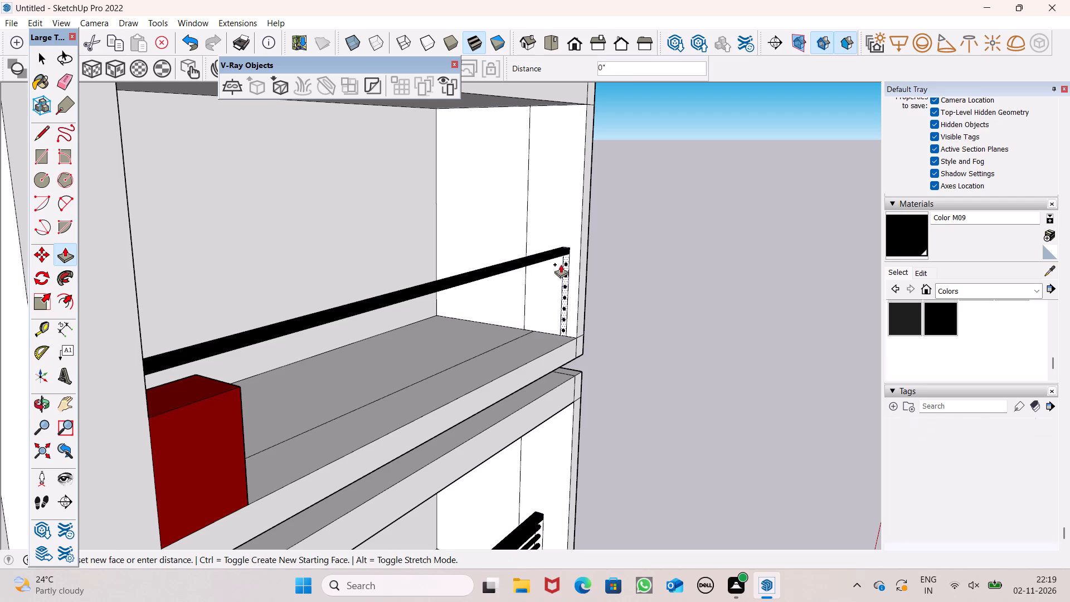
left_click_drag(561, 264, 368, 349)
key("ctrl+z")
Push/Pull the two circles nearest the top rail into round bars about 10' 11" and 13' 5" long.
scroll(626, 247, "down", 5)
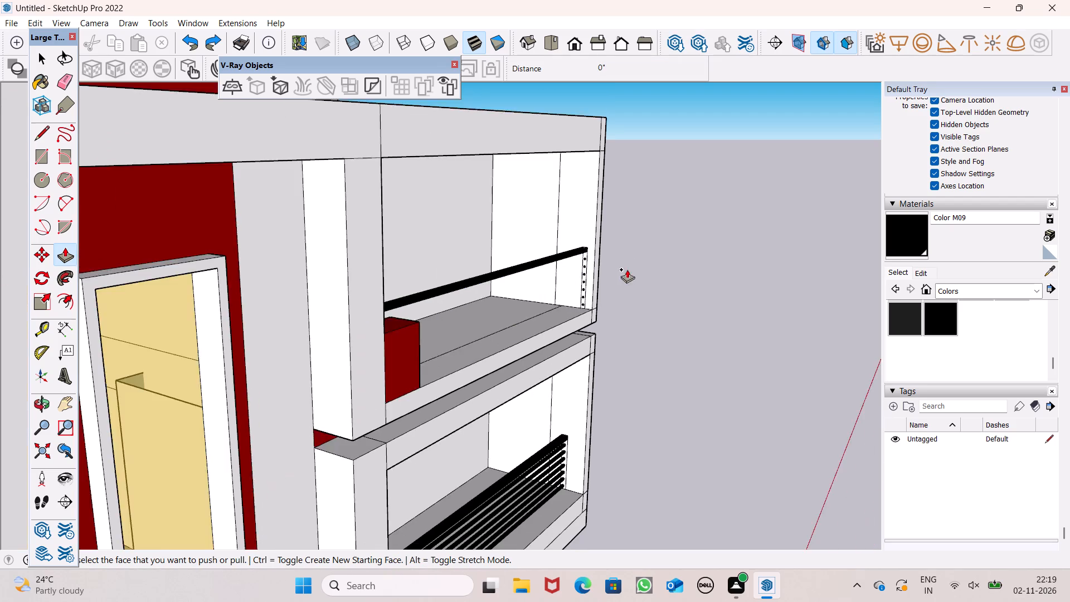
middle_click_drag(628, 300, 609, 324)
scroll(602, 279, "up", 6)
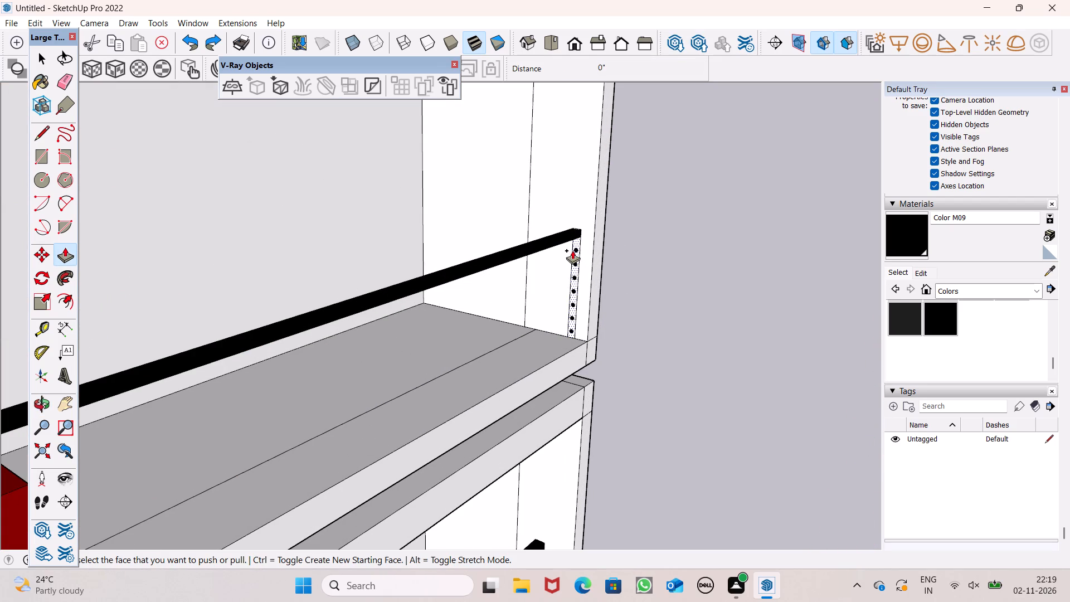
scroll(558, 237, "up", 5)
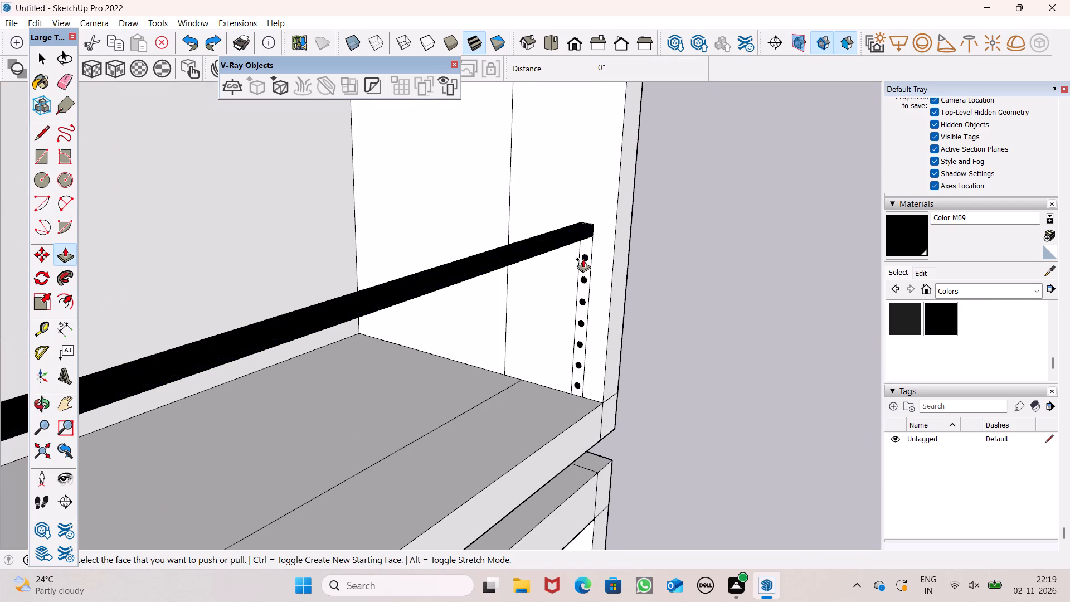
left_click_drag(585, 257, 154, 532)
scroll(513, 239, "down", 7)
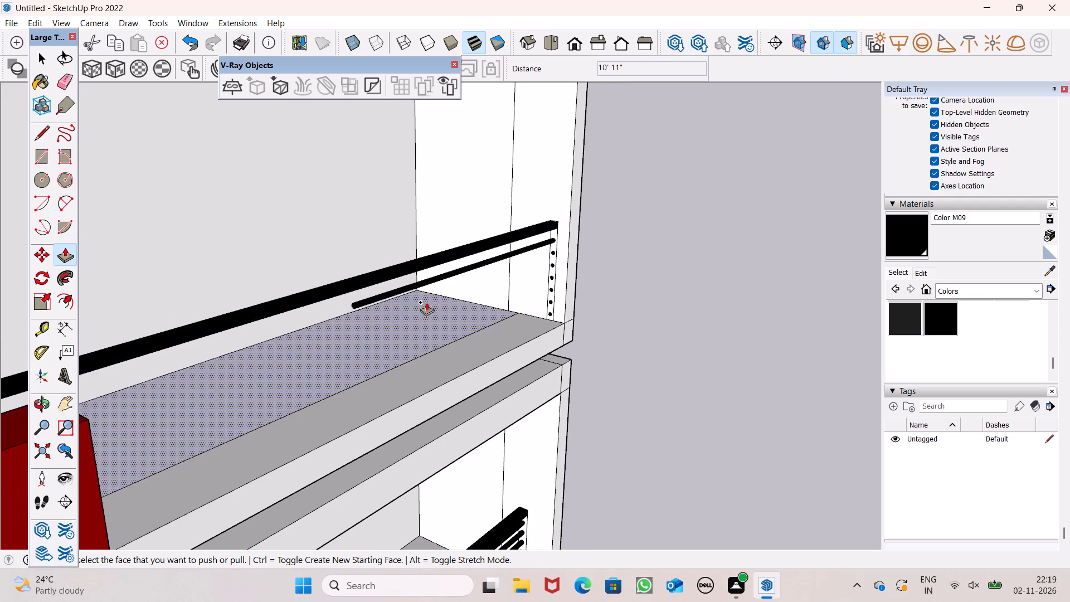
scroll(663, 211, "down", 1)
scroll(562, 249, "up", 1)
left_click_drag(565, 250, 545, 260)
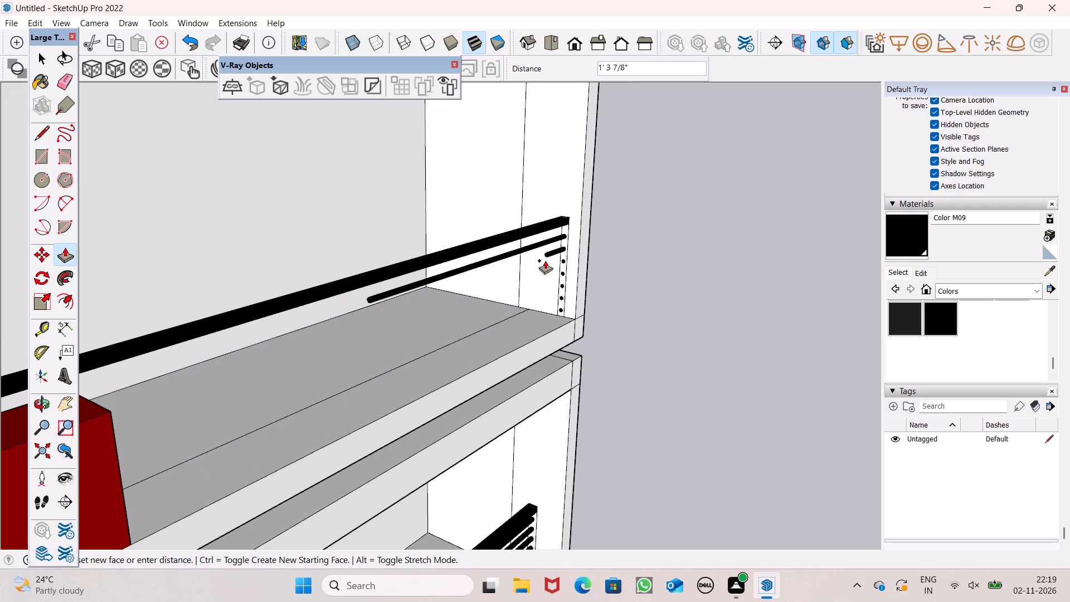
left_click_drag(545, 260, 328, 401)
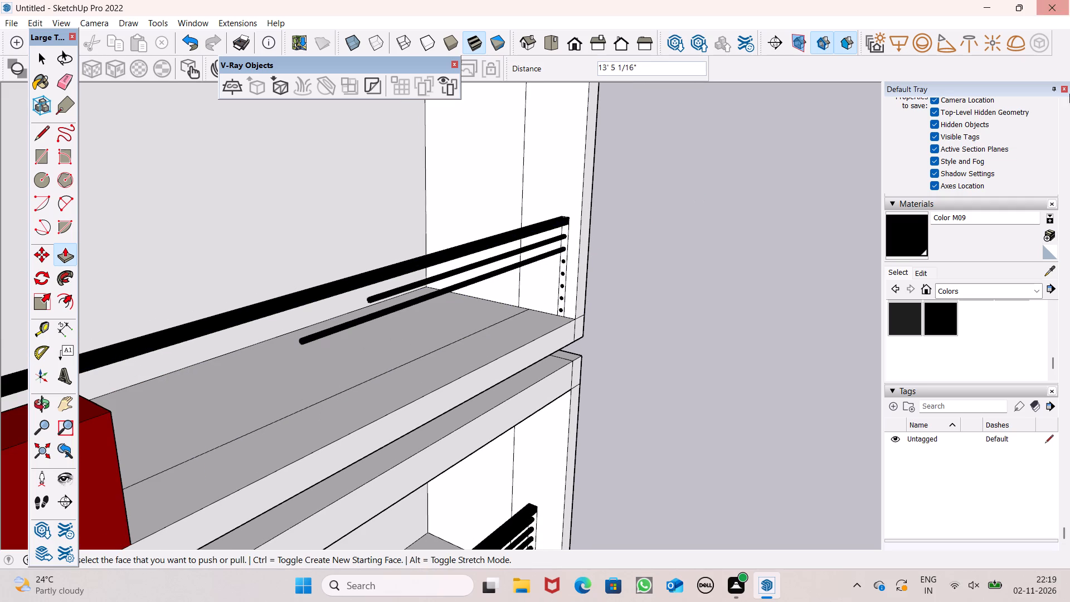
Push/Pull the third and fourth circles from the top into the red block, by 20' 8 7/8" and 21' 2 11/16".
scroll(509, 311, "down", 4)
scroll(385, 331, "up", 1)
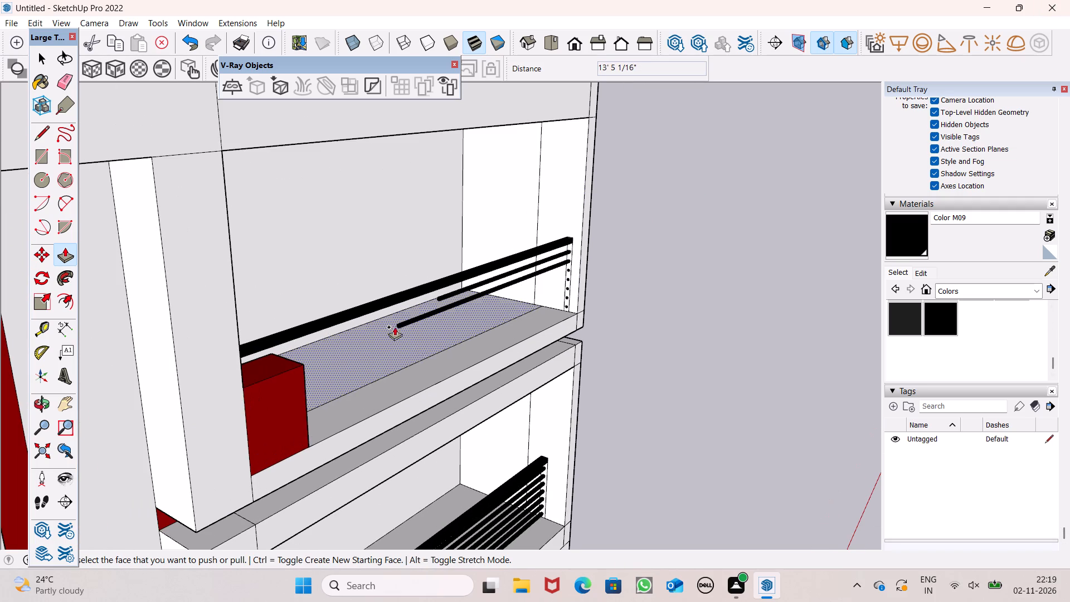
scroll(567, 273, "up", 6)
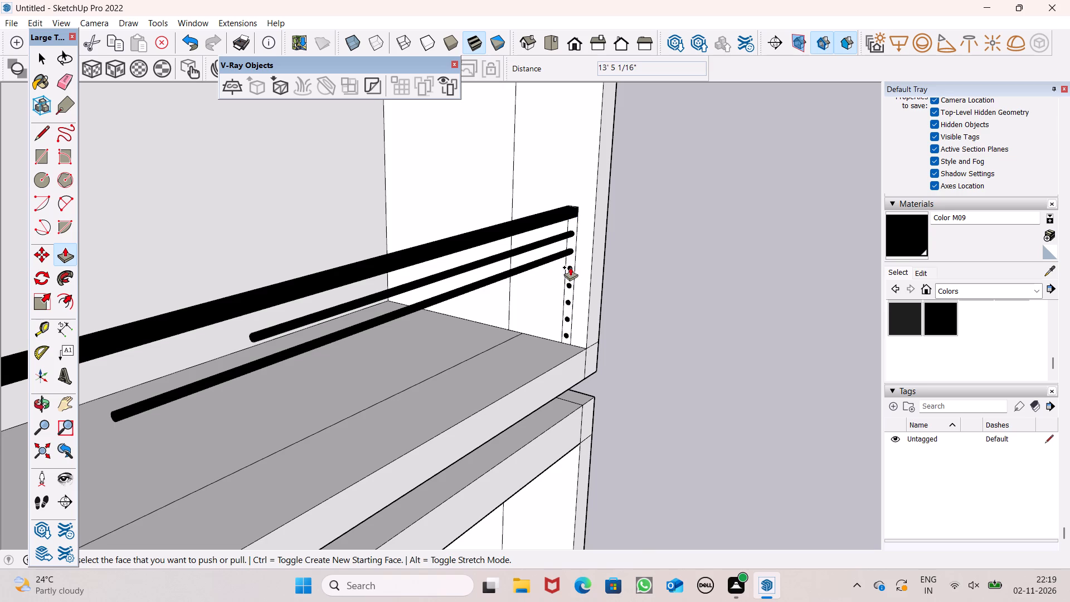
left_click_drag(570, 267, 122, 491)
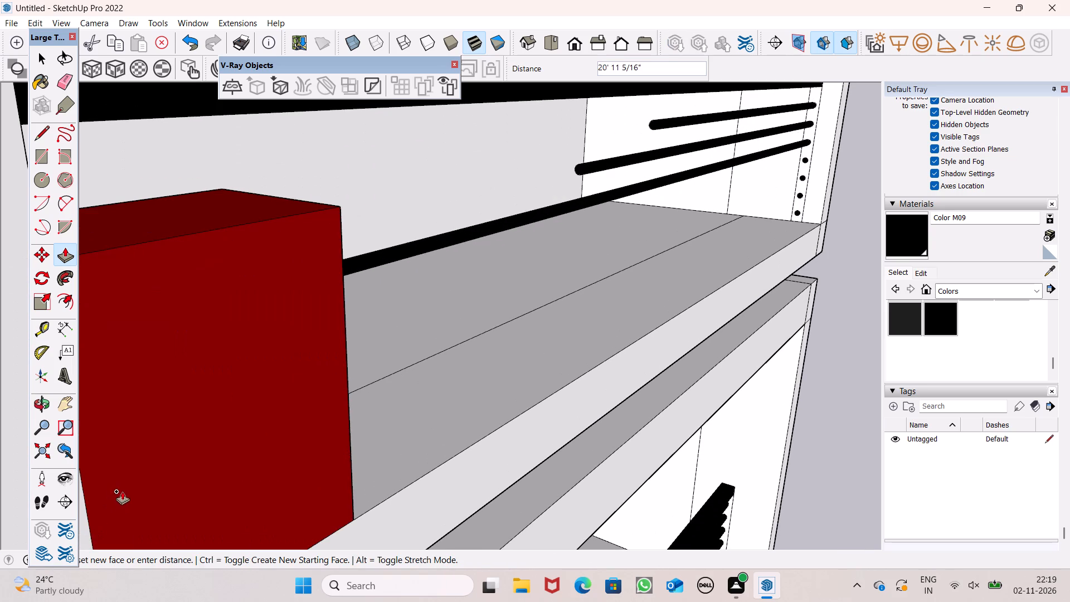
left_click_drag(122, 491, 142, 468)
middle_click_drag(571, 328, 401, 384)
scroll(721, 271, "down", 6)
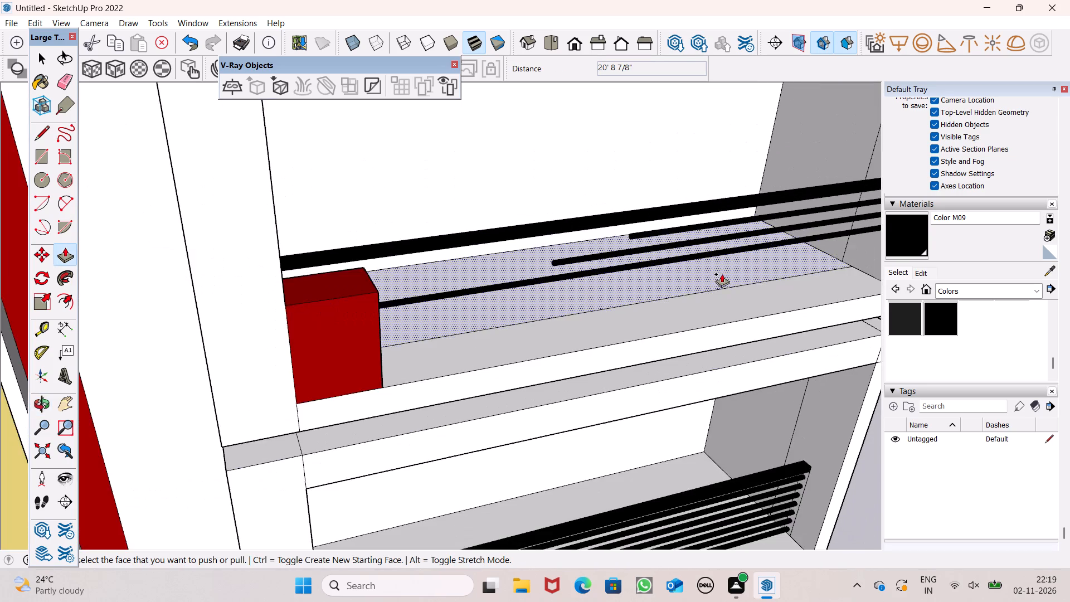
middle_click_drag(722, 274, 795, 278)
scroll(854, 256, "down", 1)
scroll(839, 226, "up", 6)
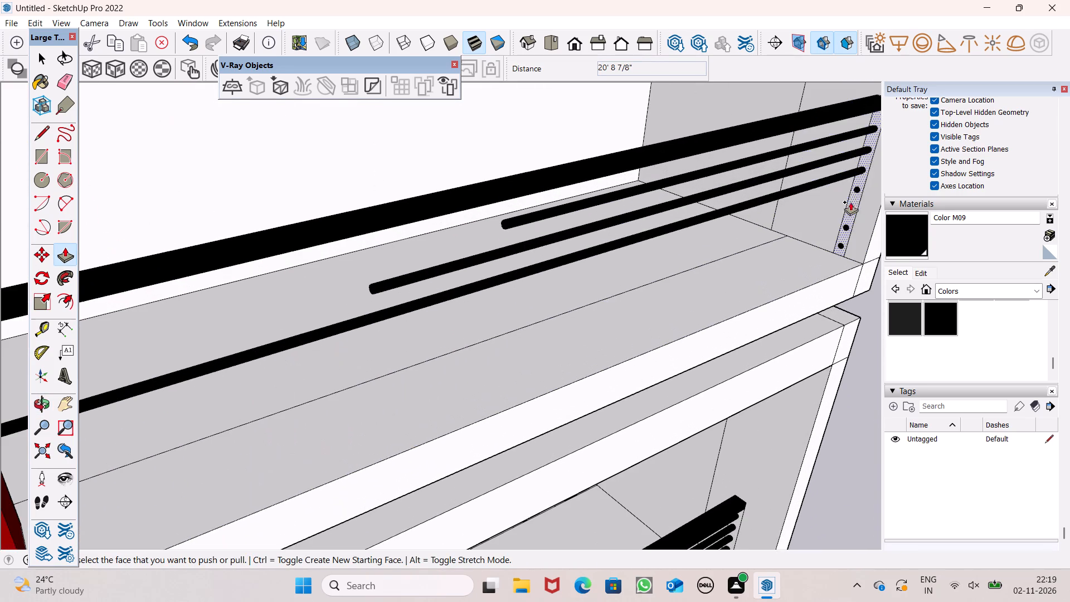
left_click_drag(856, 190, 0, 498)
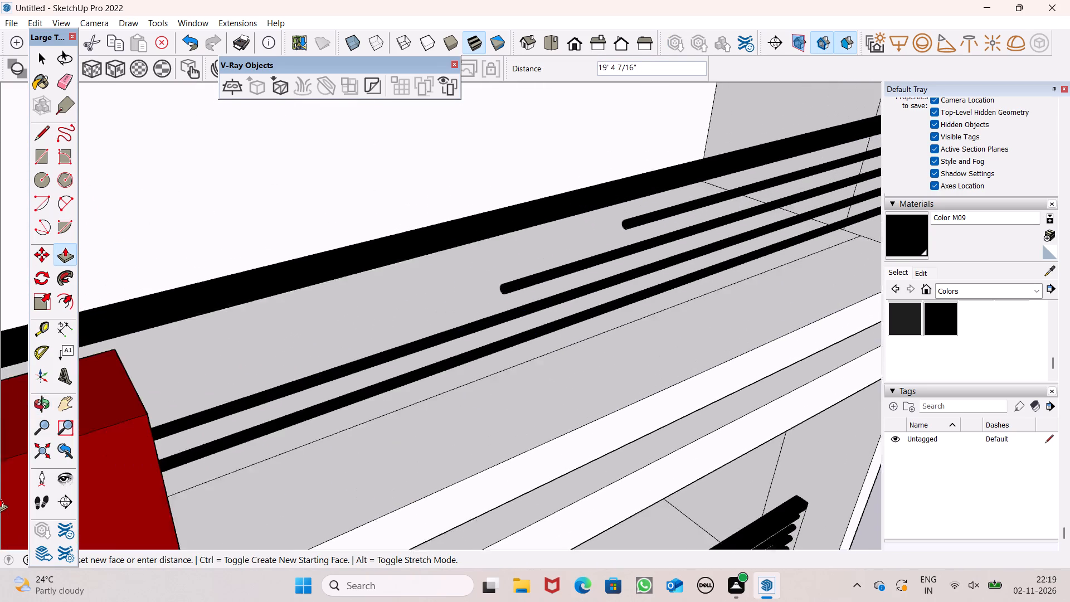
left_click_drag(0, 498, 96, 492)
Push/Pull the fifth circle from the top 18' 11" along the balcony into the red block.
scroll(100, 467, "down", 5)
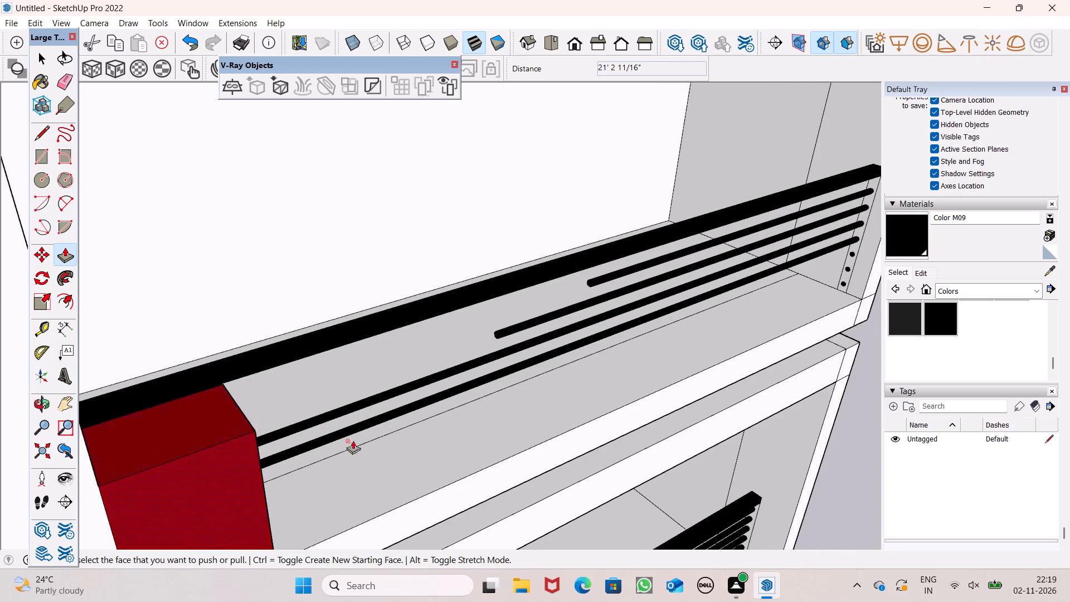
scroll(563, 384, "down", 6)
scroll(695, 358, "up", 5)
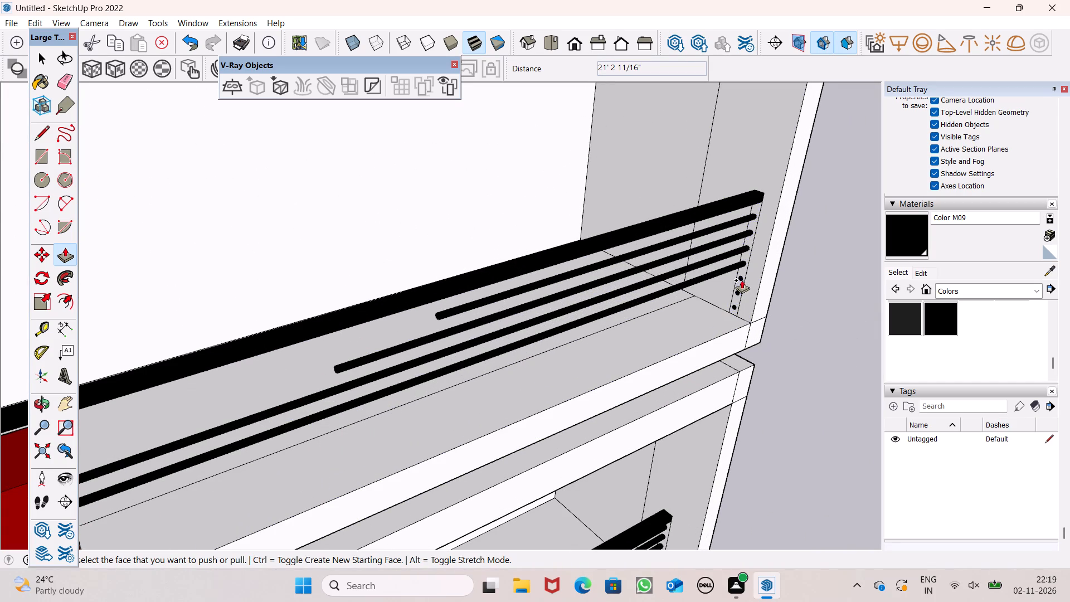
left_click_drag(739, 279, 81, 499)
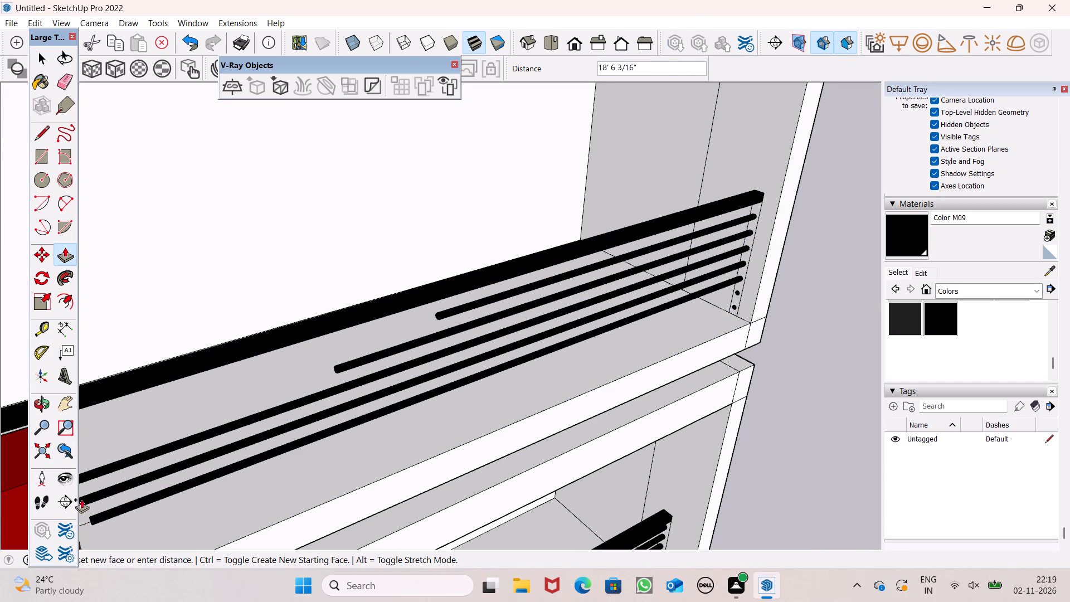
left_click_drag(81, 499, 62, 513)
Push/Pull the sixth circle from the top 17' 5 5/8", and extend the bar's end another 1' 1 7/16" toward the red block.
scroll(327, 406, "up", 1)
scroll(327, 406, "down", 4)
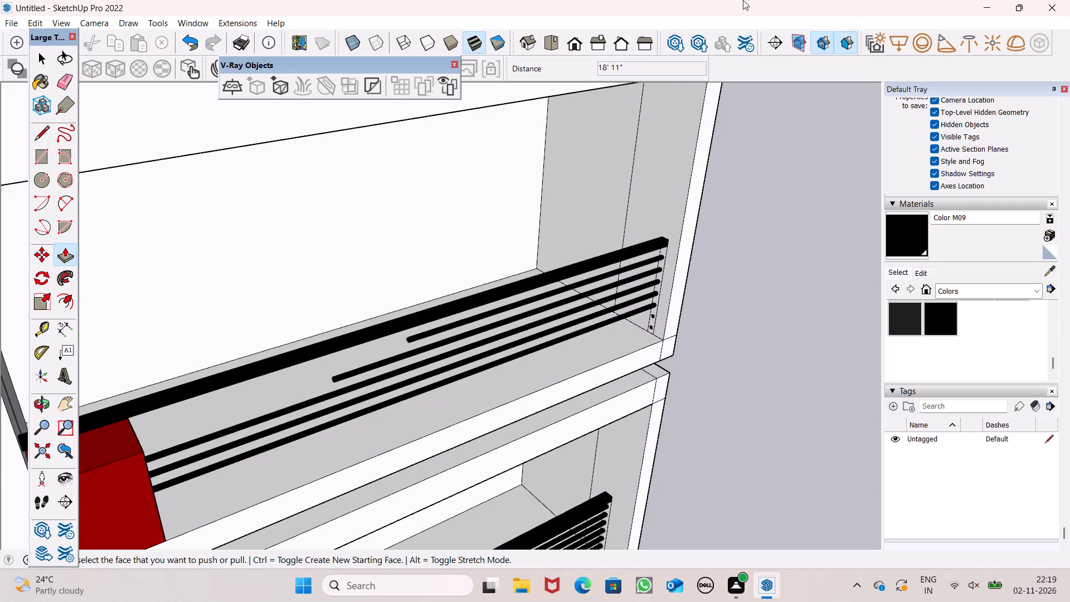
middle_click_drag(627, 310, 703, 219)
scroll(591, 346, "up", 3)
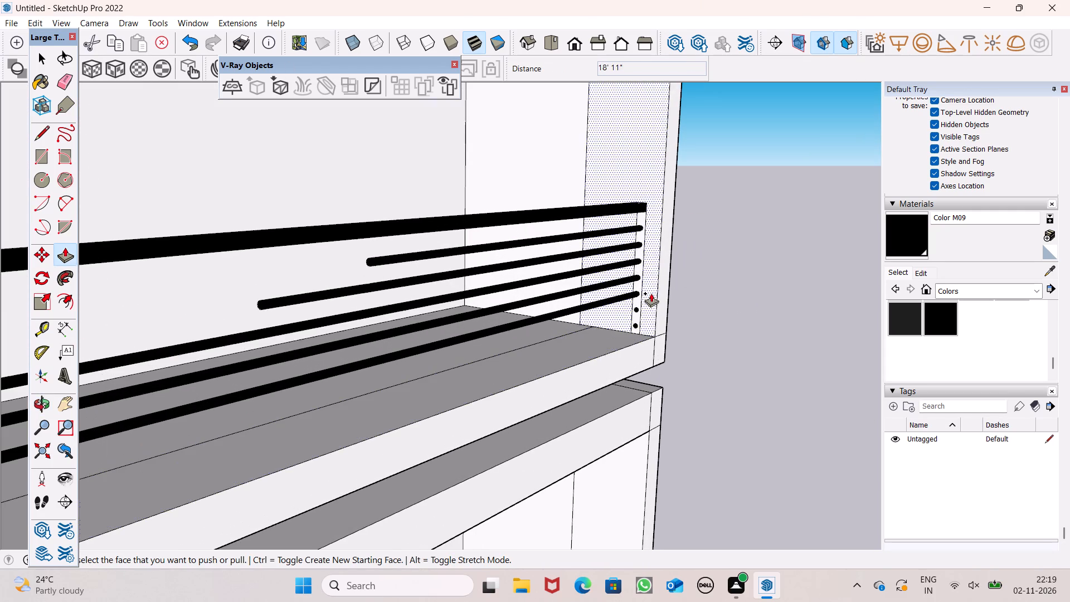
left_click_drag(635, 309, 42, 554)
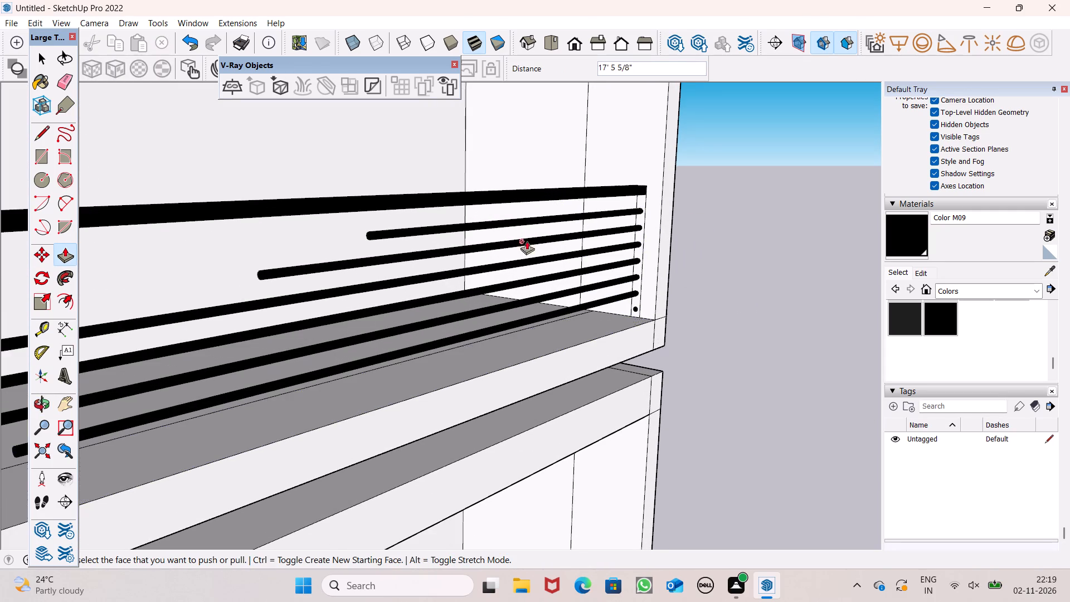
scroll(547, 226, "down", 5)
scroll(299, 355, "up", 6)
scroll(357, 330, "up", 5)
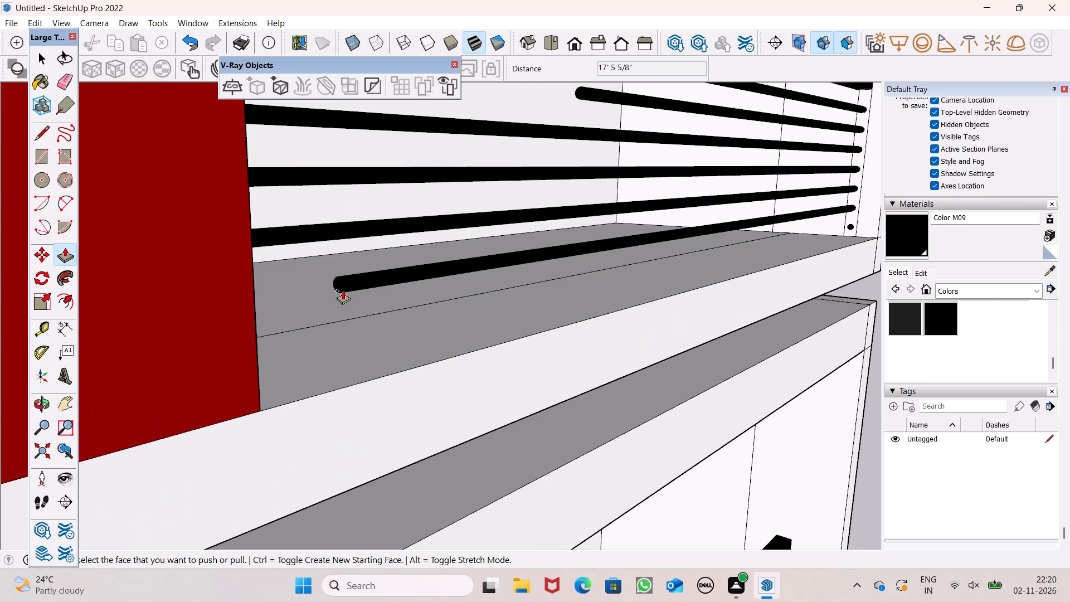
left_click_drag(335, 286, 236, 332)
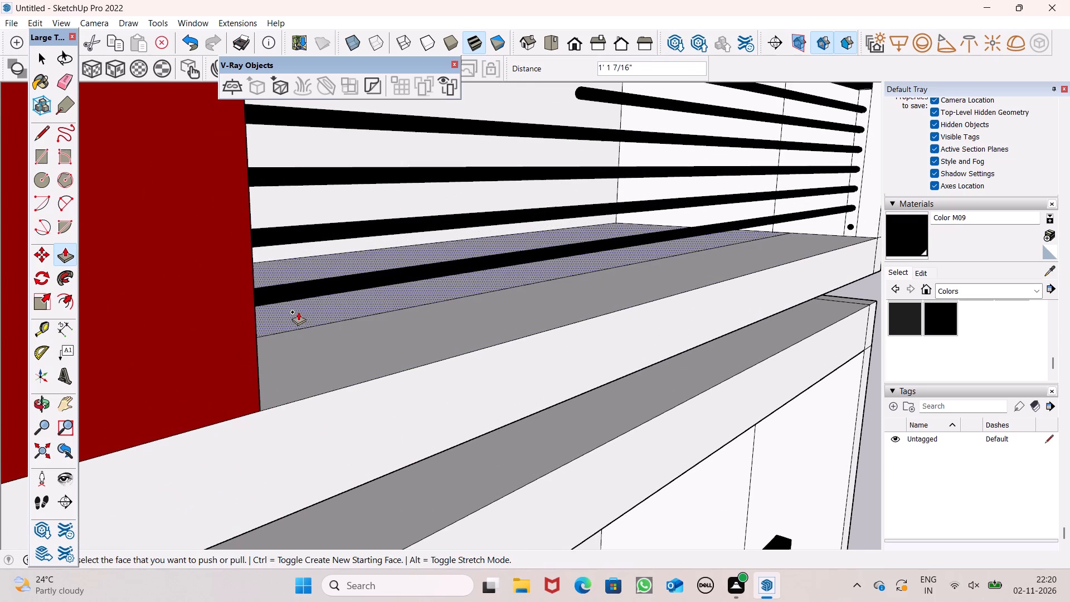
Extend the sixth bar's end another 3 1/8" to close the remaining gap at the red block.
middle_click_drag(482, 268, 310, 368)
scroll(162, 258, "up", 6)
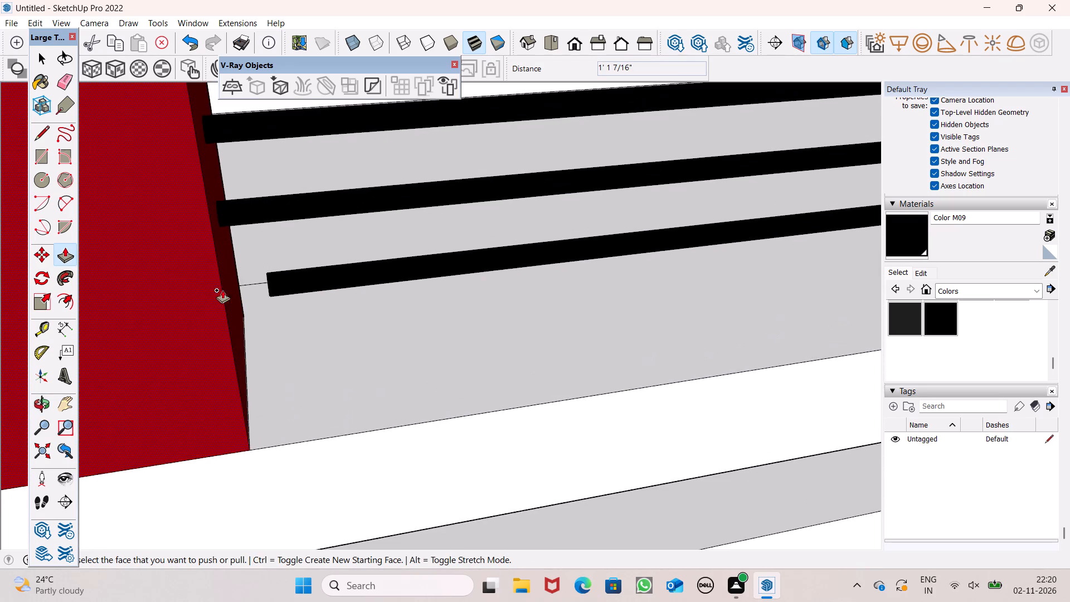
scroll(222, 290, "up", 1)
middle_click_drag(222, 290, 244, 284)
scroll(241, 299, "up", 3)
left_click_drag(290, 291, 222, 321)
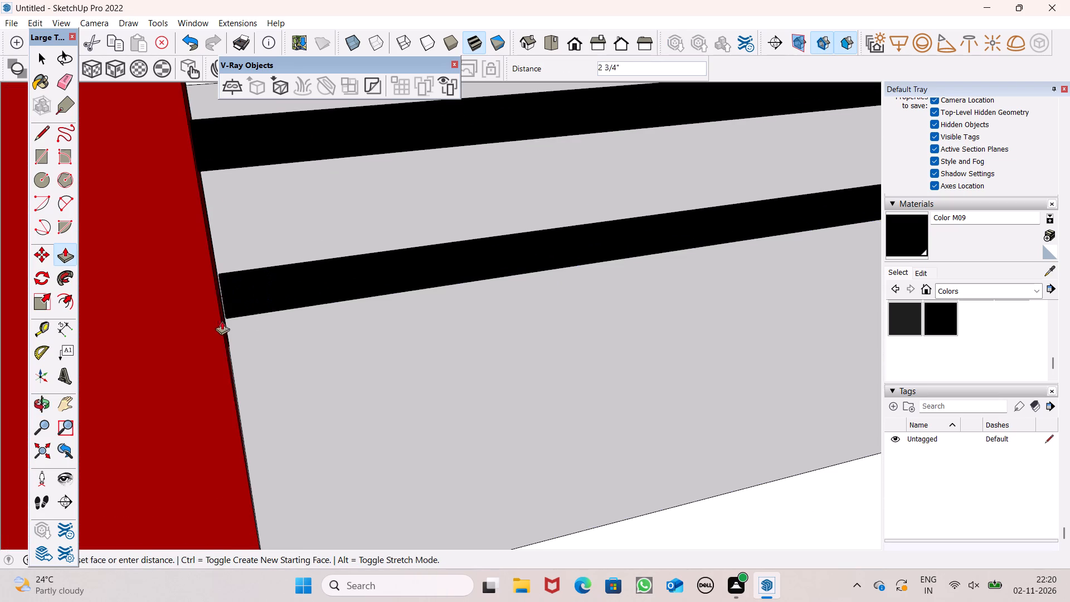
left_click_drag(222, 321, 215, 326)
Push/Pull the lowest circle 15' 9 15/16", and extend the bar's end another 2' 11 7/8" to the red block.
scroll(240, 256, "down", 12)
middle_click_drag(246, 309, 290, 315)
scroll(251, 259, "down", 6)
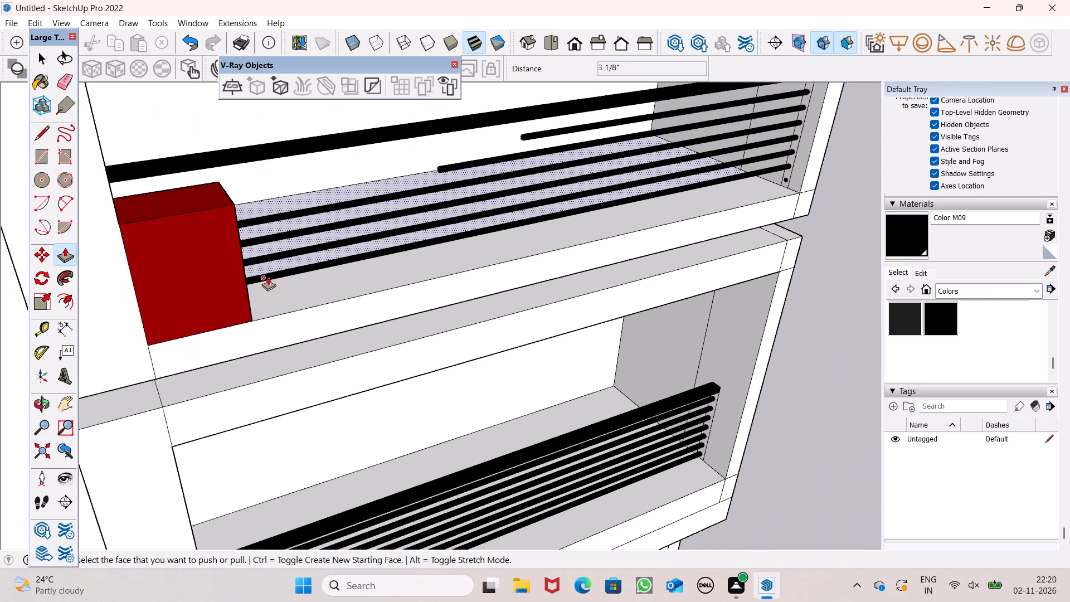
scroll(769, 174, "up", 4)
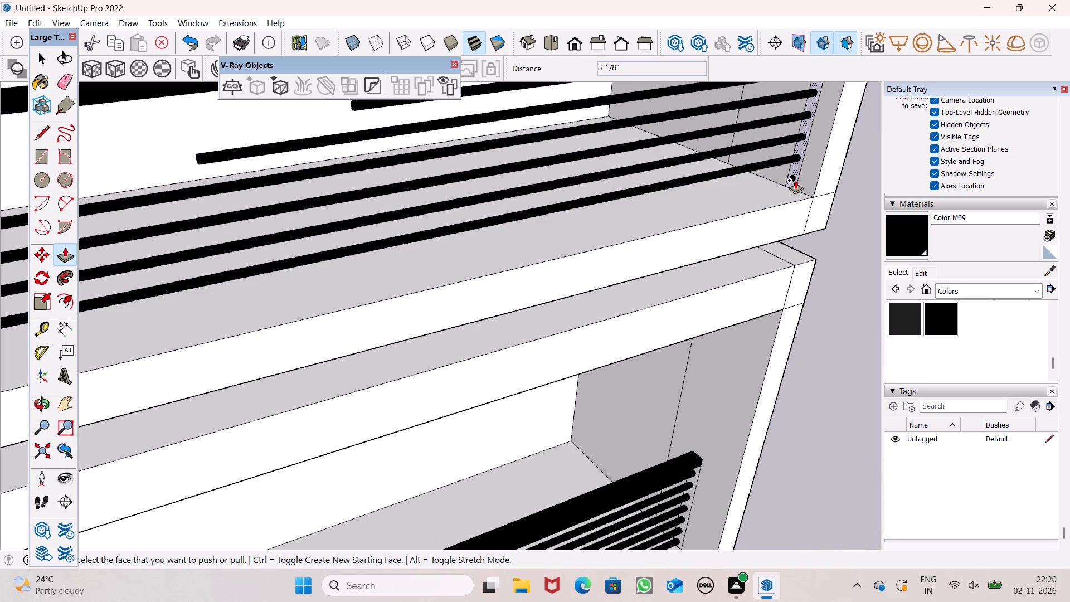
left_click_drag(792, 177, 82, 407)
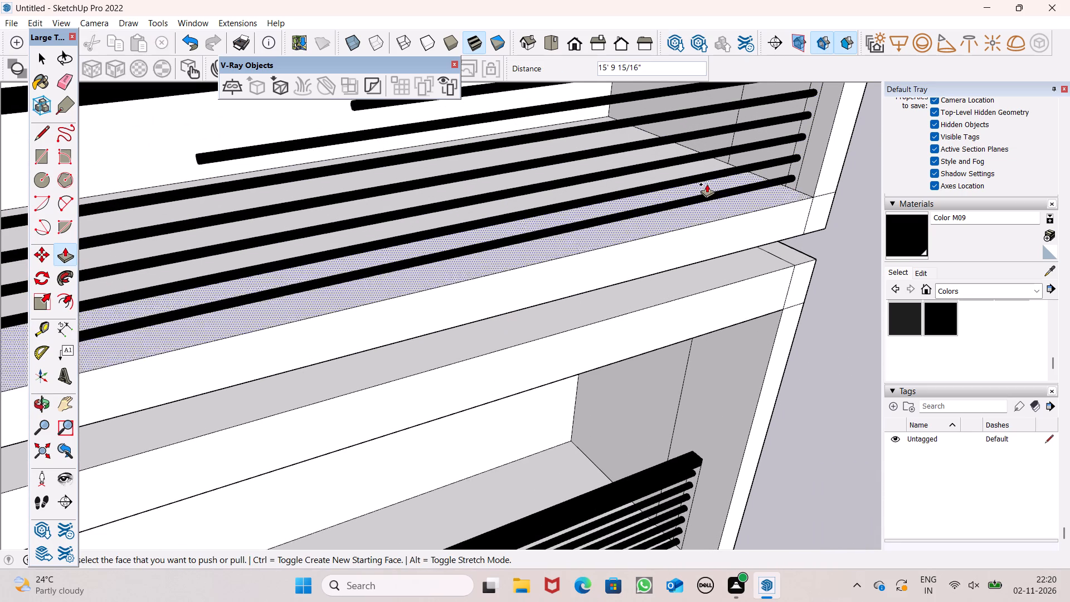
scroll(707, 184, "down", 4)
scroll(347, 275, "up", 1)
middle_click_drag(262, 289, 374, 294)
scroll(381, 297, "up", 5)
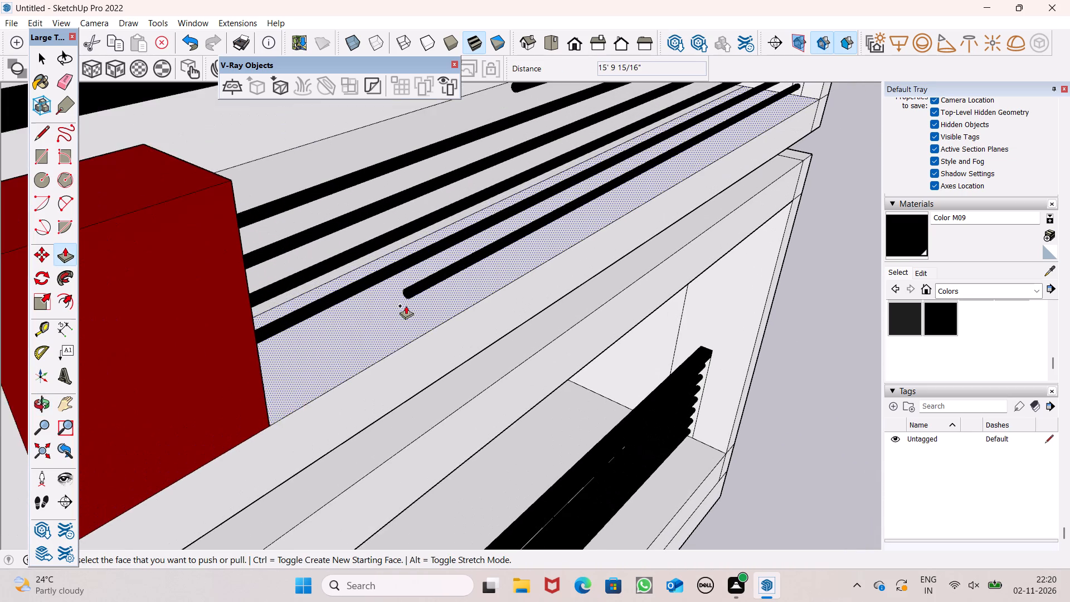
left_click_drag(407, 292, 225, 372)
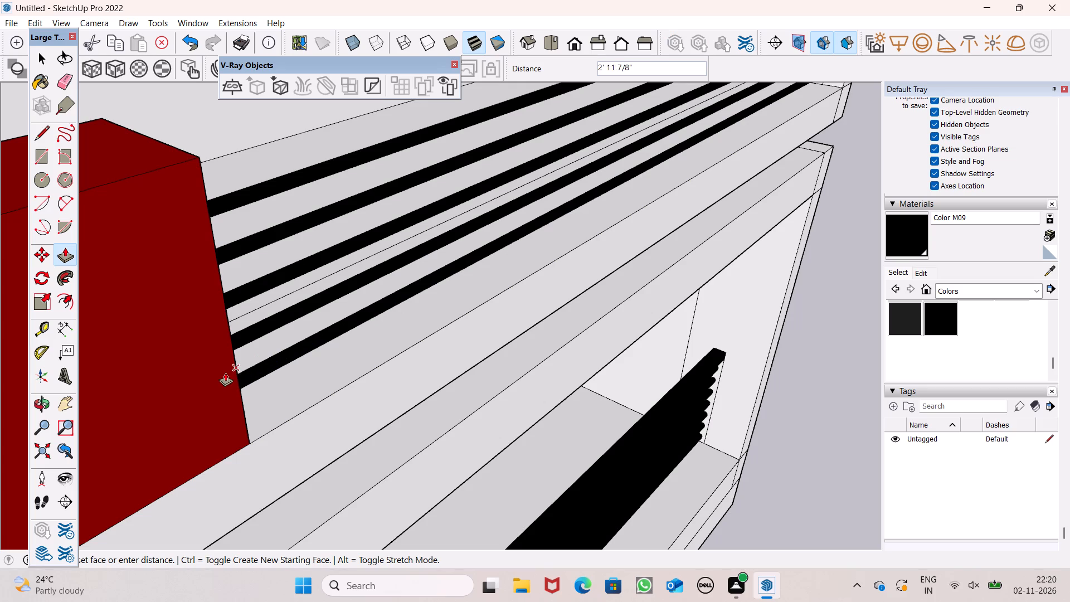
left_click_drag(225, 372, 233, 365)
Push/Pull the second-highest thin bar's end about 5' 4 3/4" to the red block on the upper balcony.
scroll(248, 260, "down", 4)
middle_click_drag(558, 235, 510, 248)
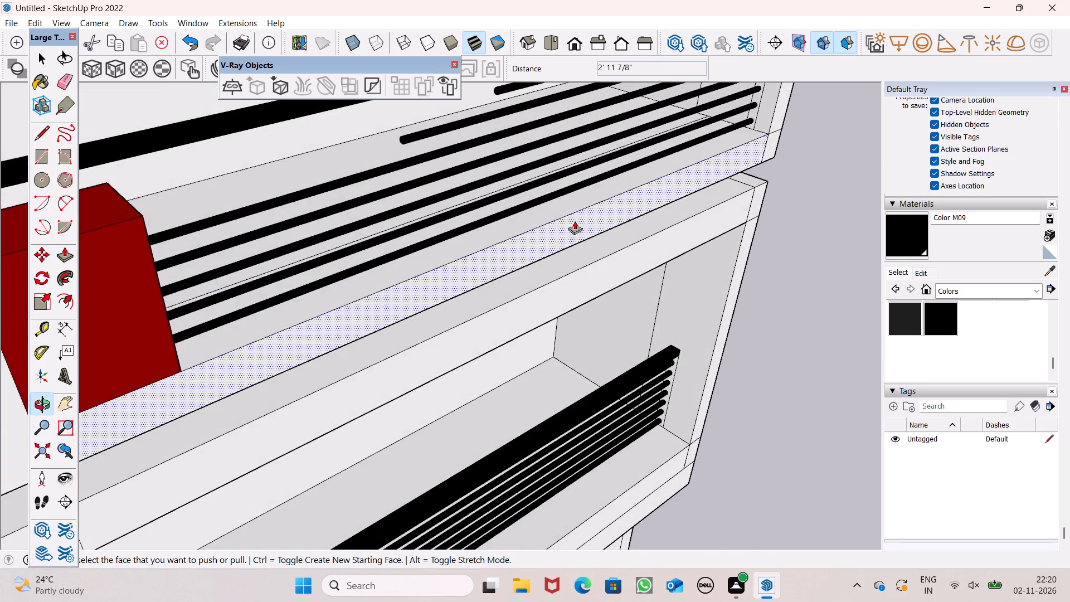
scroll(578, 223, "down", 6)
scroll(429, 135, "up", 6)
middle_click_drag(469, 220, 478, 236)
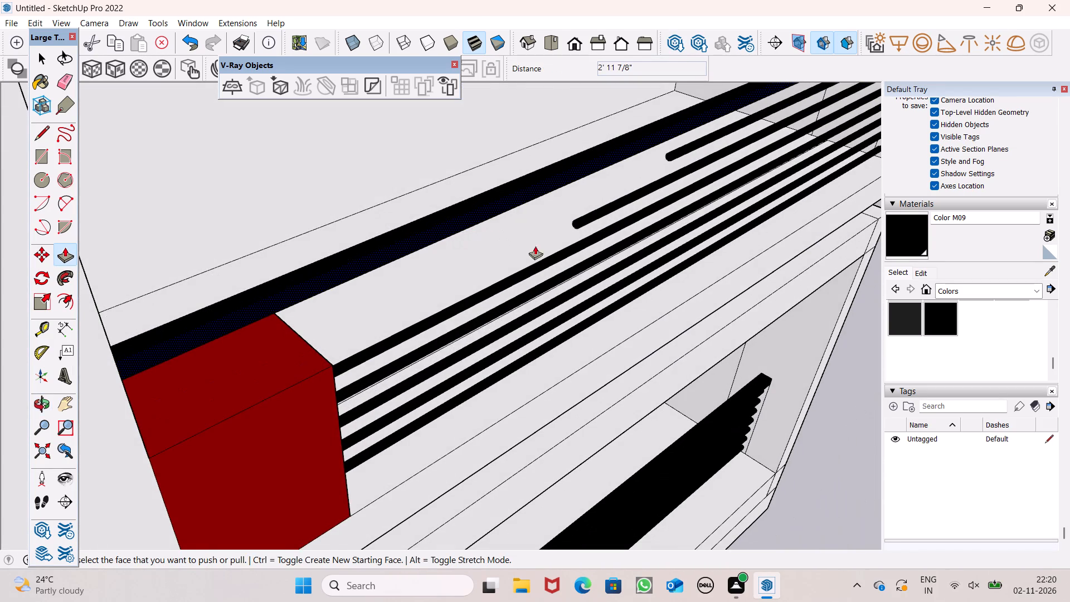
left_click_drag(575, 226, 329, 372)
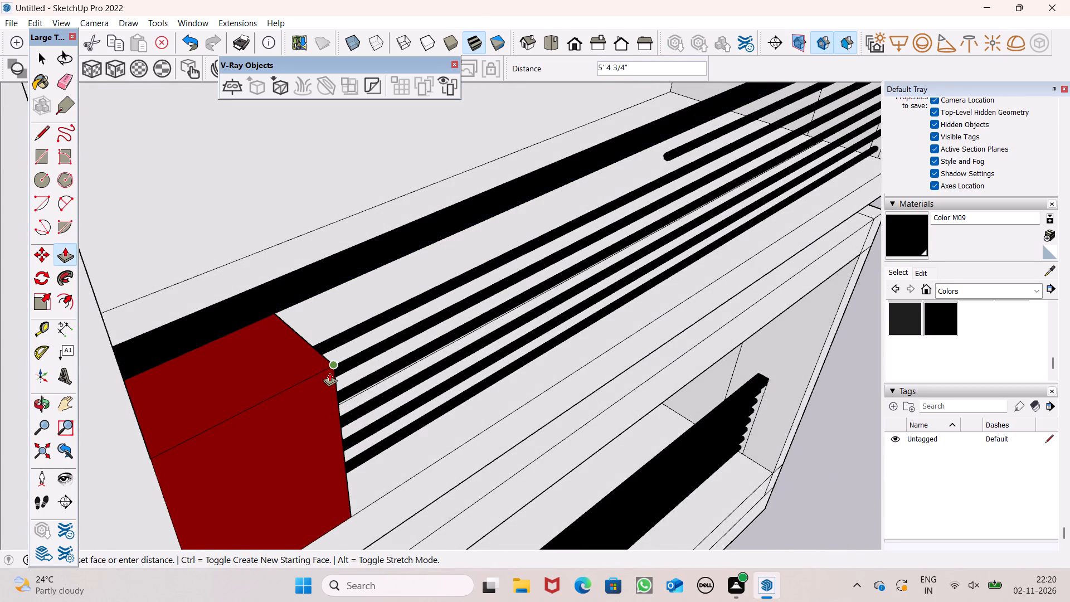
left_click_drag(329, 372, 330, 368)
Extend the uppermost thin bar 7' 10 13/16" to the red block, continuing over its top by 1' 1 1/4" and about another 1' 1 1/8".
left_click_drag(667, 159, 551, 274)
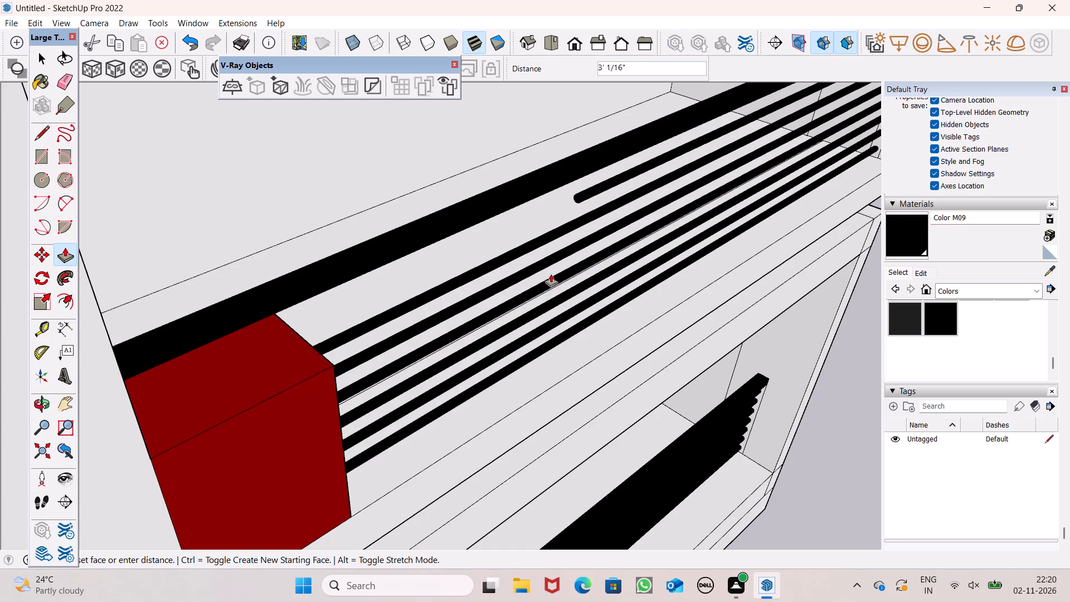
left_click_drag(551, 274, 333, 365)
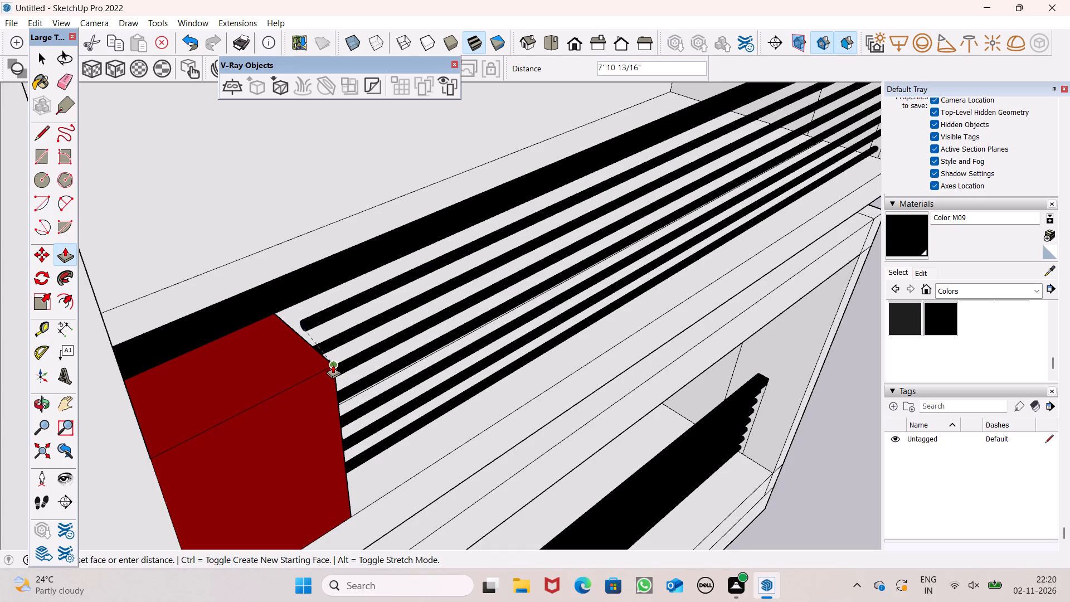
left_click_drag(333, 365, 332, 362)
scroll(296, 326, "up", 4)
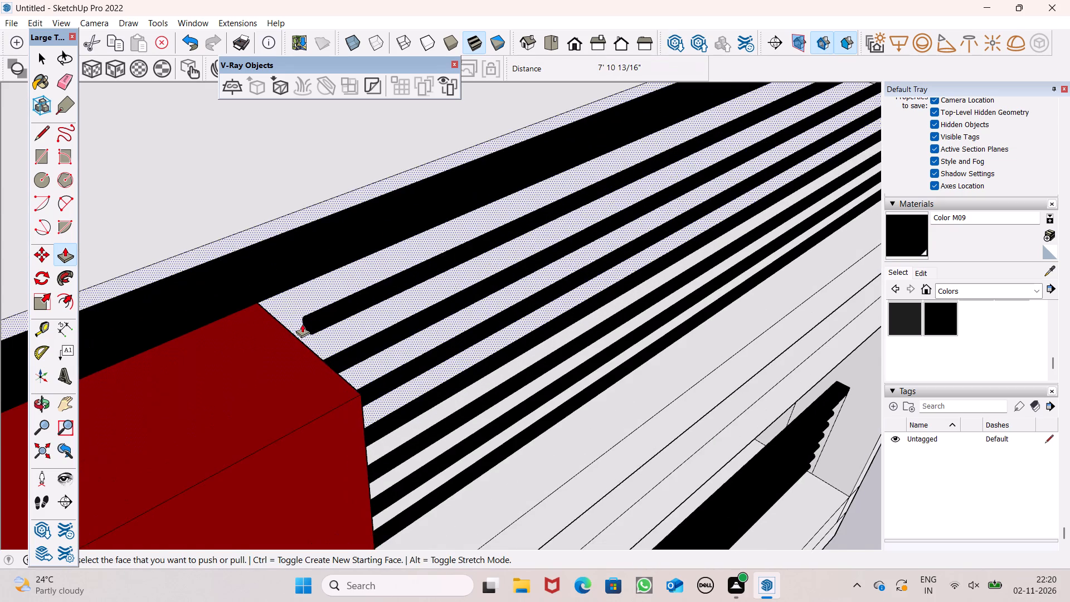
left_click_drag(308, 323, 294, 349)
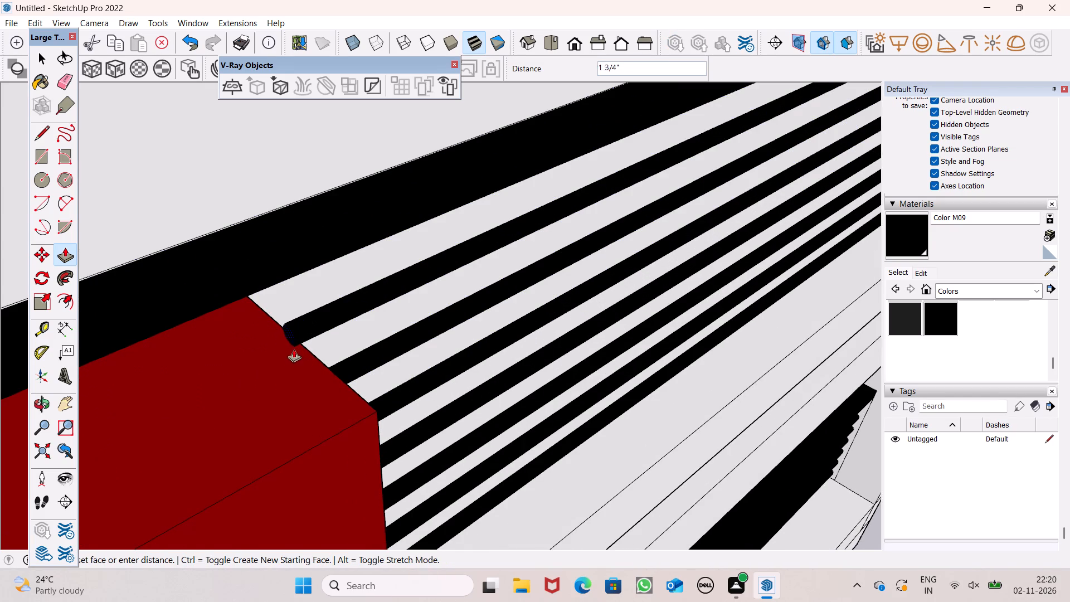
left_click_drag(294, 349, 144, 424)
scroll(453, 210, "down", 7)
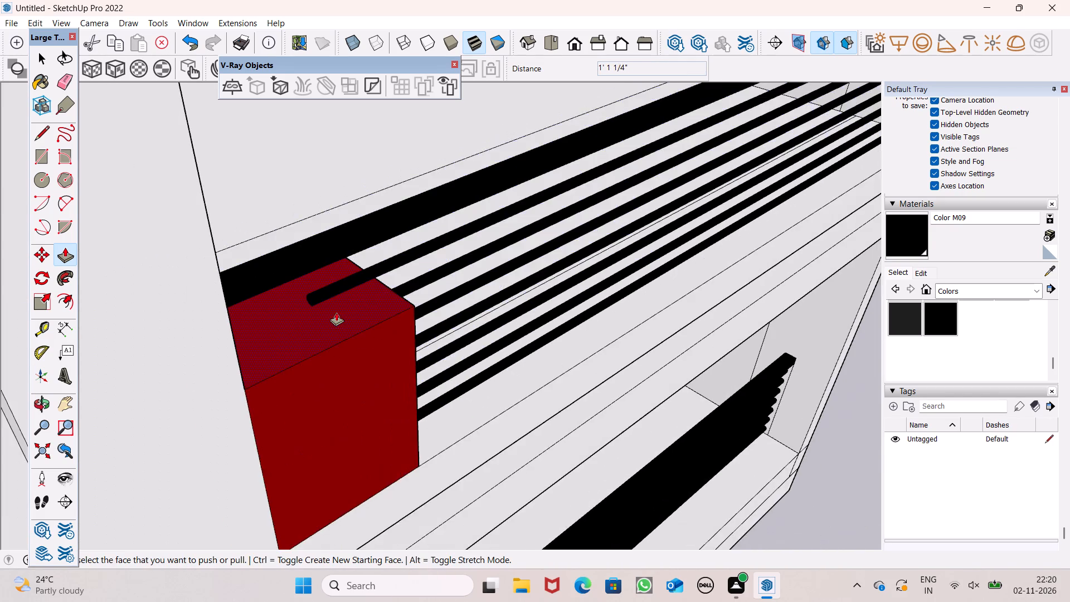
scroll(336, 312, "up", 5)
left_click_drag(301, 295, 171, 396)
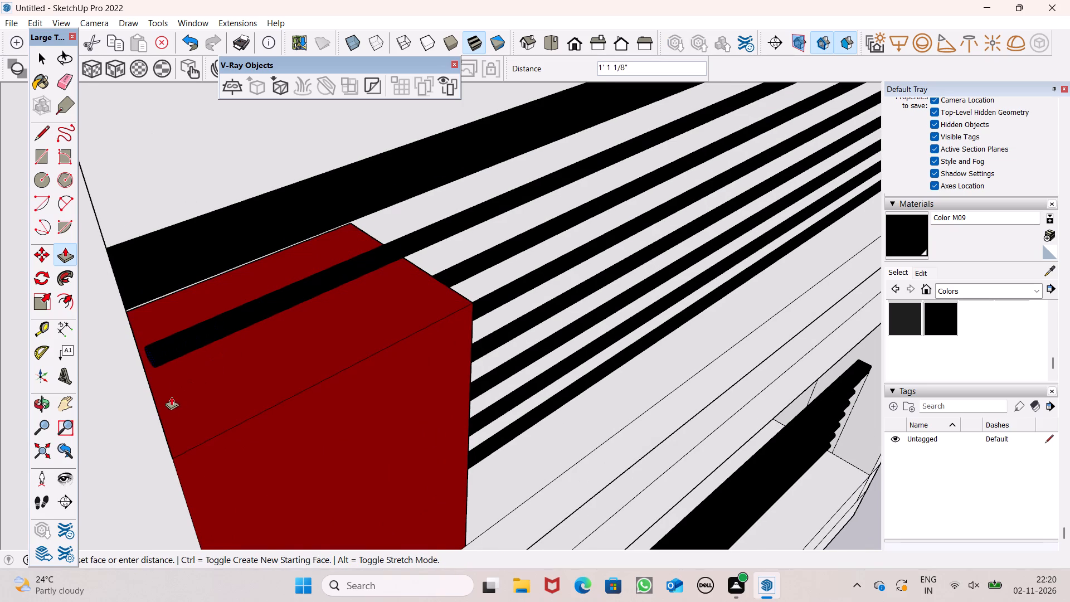
left_click_drag(171, 396, 155, 415)
scroll(352, 148, "down", 7)
key("space")
Examine both balcony railings and the overall facade from several angles.
middle_click_drag(578, 161, 437, 50)
scroll(437, 50, "up", 1)
scroll(436, 78, "down", 13)
scroll(528, 137, "down", 3)
middle_click_drag(566, 144, 557, 137)
scroll(557, 136, "up", 1)
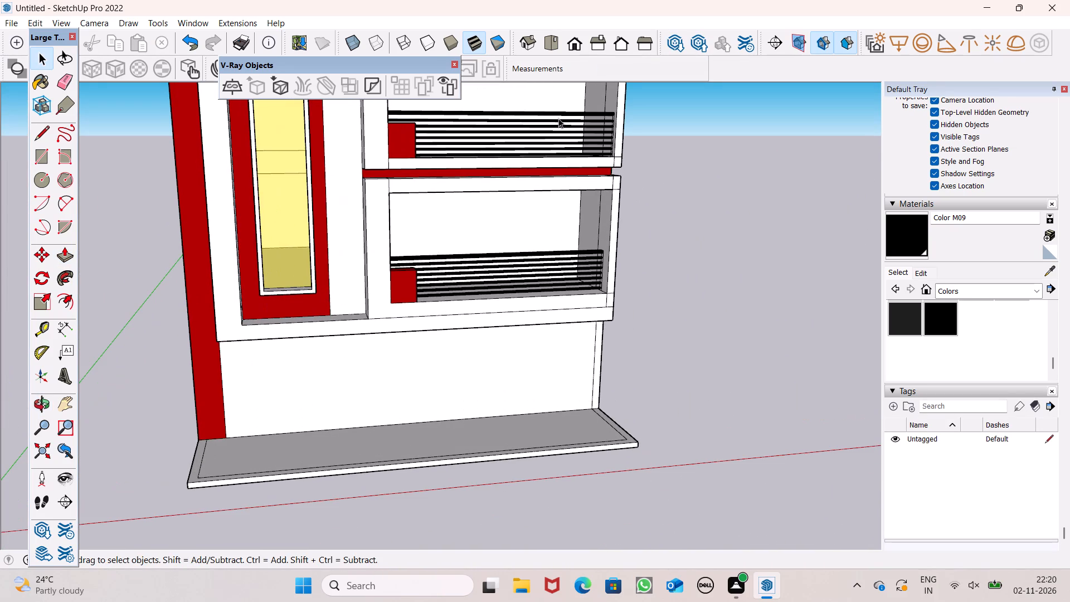
scroll(574, 139, "down", 4)
middle_click_drag(576, 208, 546, 295)
scroll(570, 274, "down", 6)
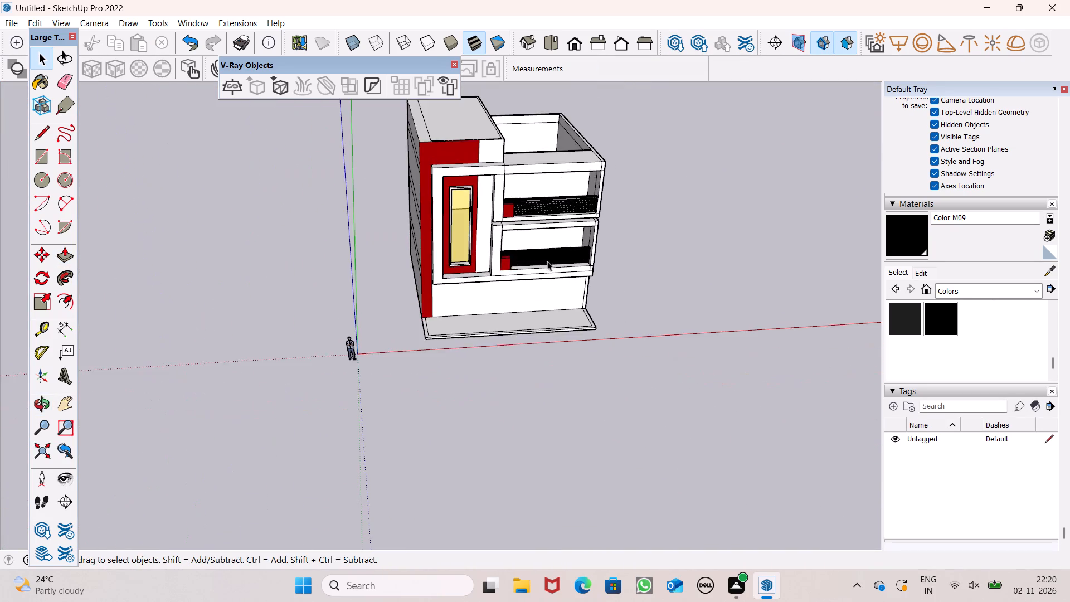
scroll(526, 167, "up", 7)
scroll(661, 236, "up", 1)
middle_click_drag(661, 236, 633, 188)
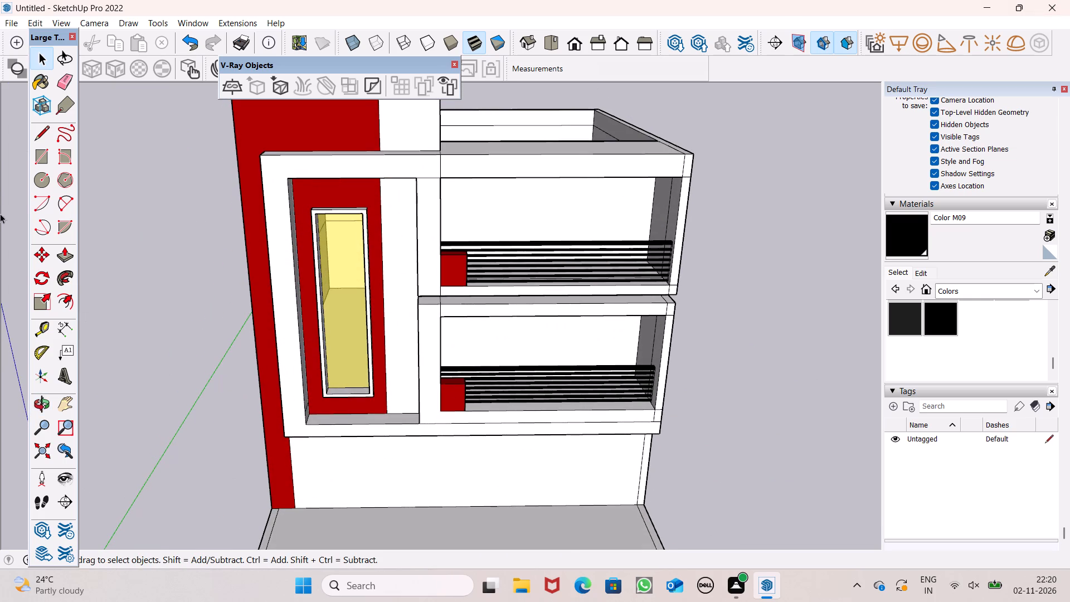
Draw a large rectangular opening outline on the upper balcony's back wall, rising from the floor edge behind the railing.
left_click(38, 155)
scroll(193, 227, "down", 2)
scroll(469, 352, "up", 2)
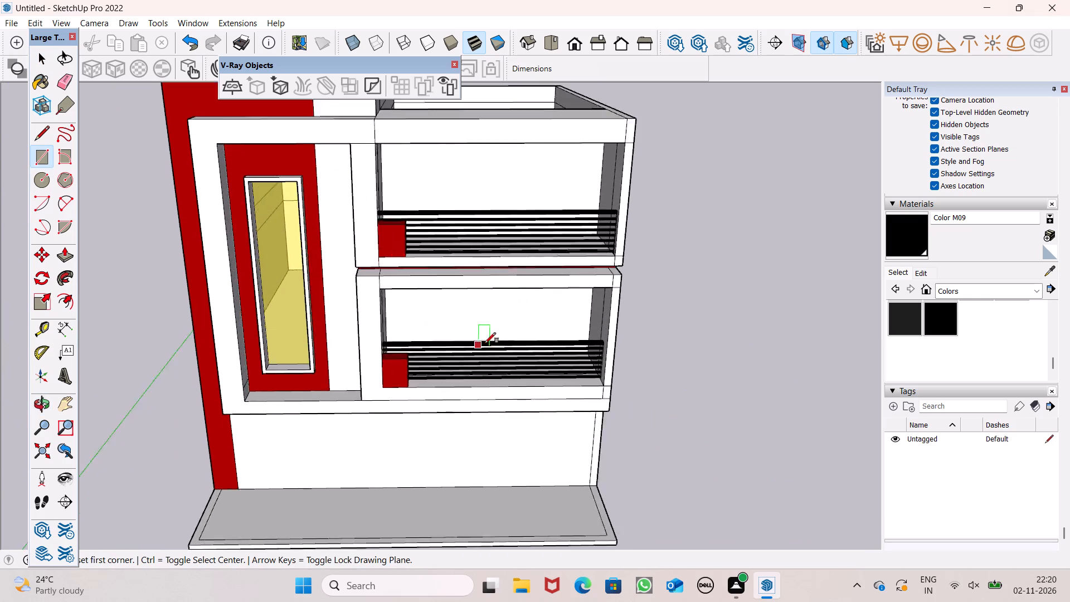
scroll(485, 343, "up", 2)
middle_click_drag(476, 294, 480, 263)
scroll(448, 396, "down", 4)
scroll(463, 215, "up", 5)
middle_click_drag(481, 285, 482, 325)
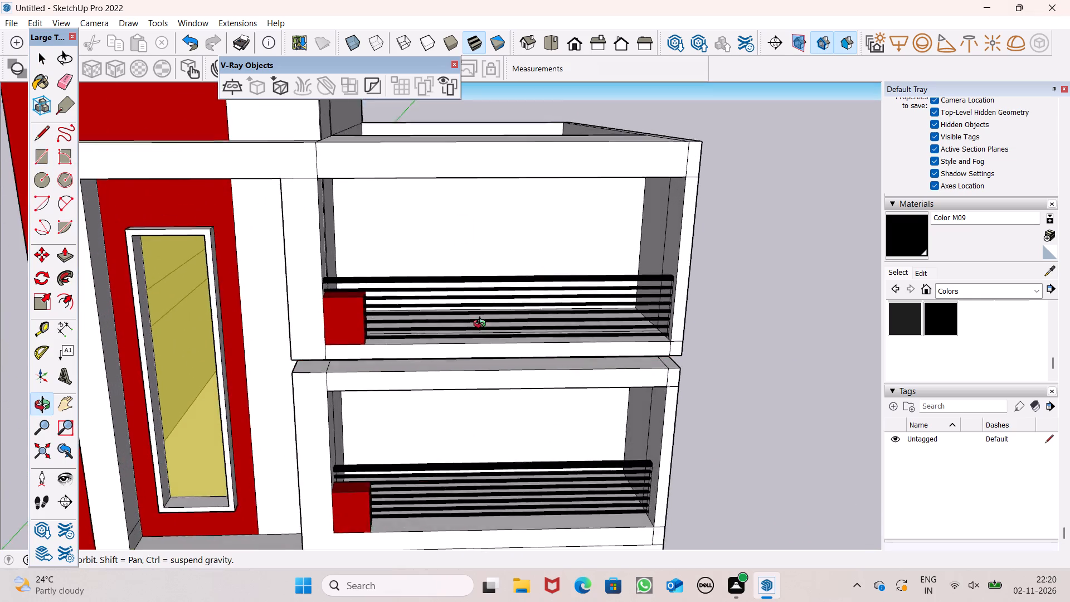
middle_click_drag(482, 325, 475, 394)
scroll(451, 317, "up", 6)
left_click(448, 294)
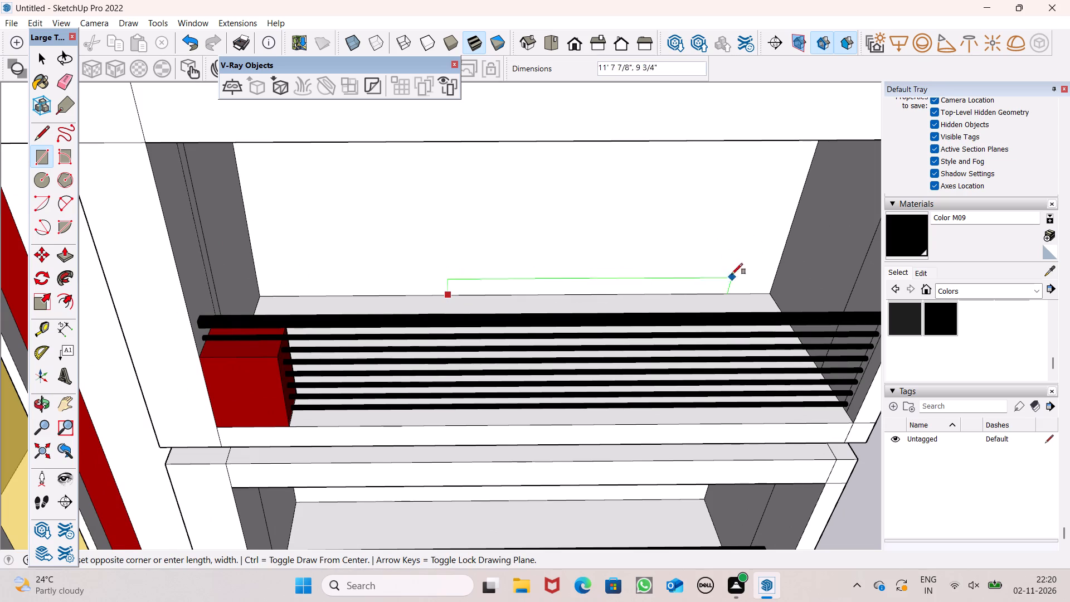
scroll(711, 195, "down", 2)
middle_click_drag(717, 198, 722, 119)
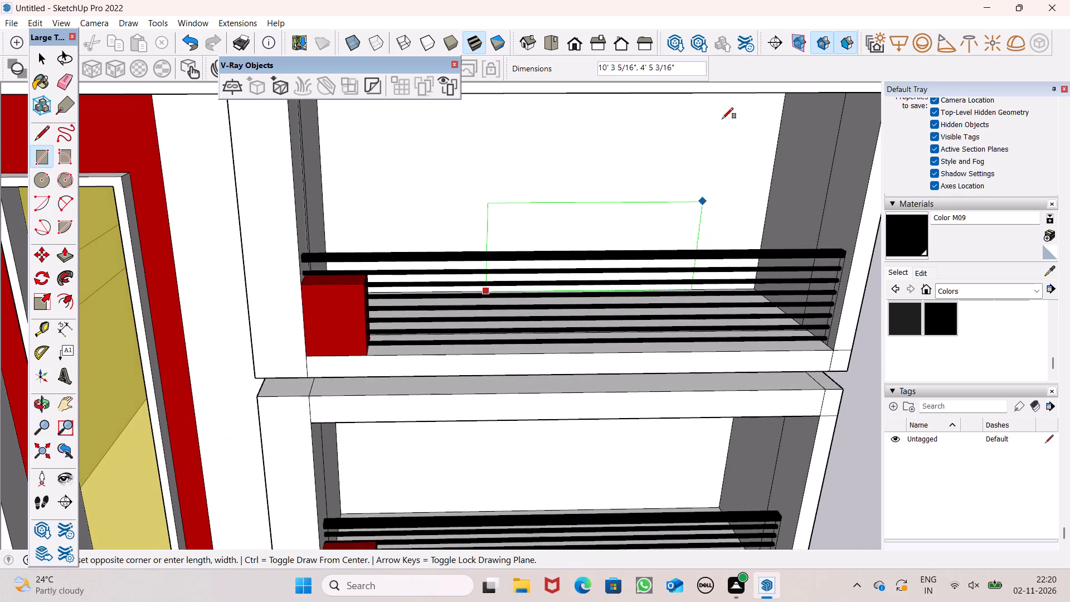
left_click(701, 123)
Draw a window rectangle about 4' 6" wide by 6' 2" high on the lower balcony's back wall, near the red block.
scroll(702, 122, "down", 4)
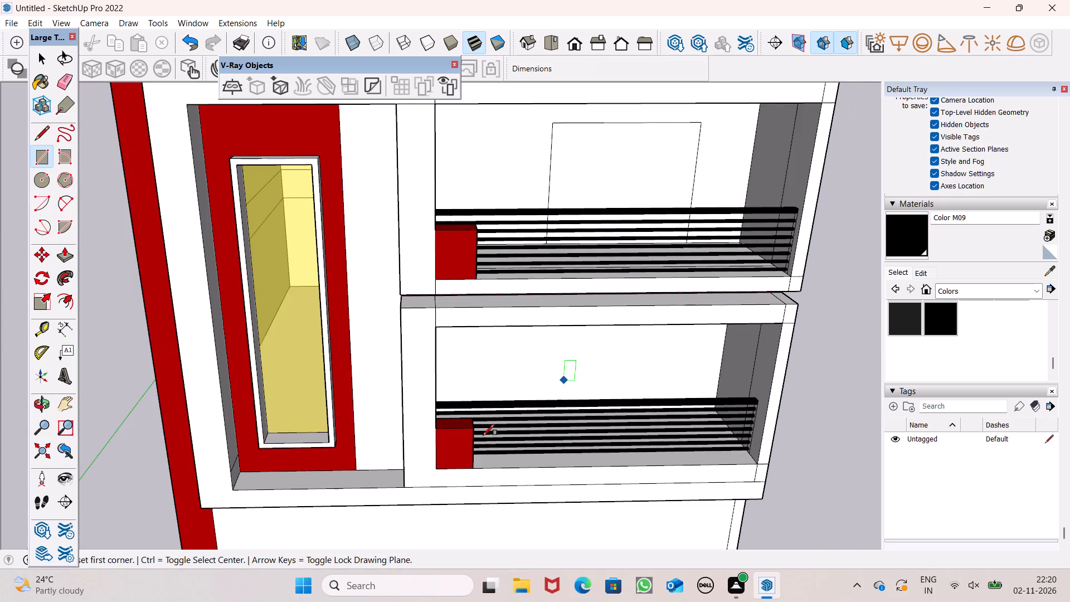
middle_click_drag(451, 459, 460, 362)
scroll(514, 361, "up", 6)
left_click(471, 288)
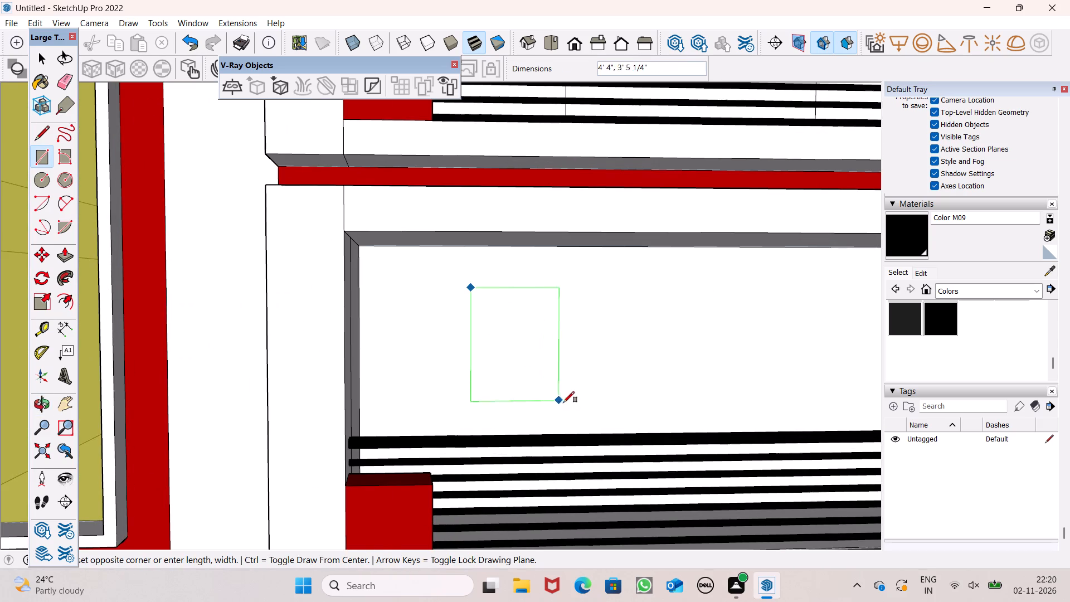
scroll(566, 404, "down", 2)
middle_click_drag(577, 416, 570, 463)
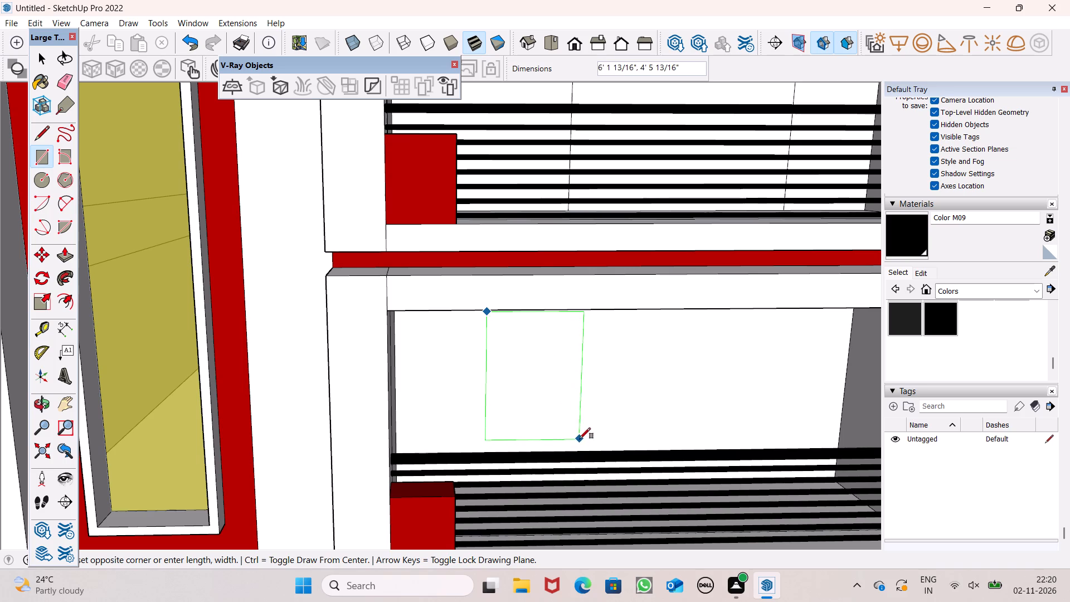
left_click(580, 439)
Draw a door rectangle about 4' 10" by 7' 9" beside the window outline, rising from the lower balcony's floor edge.
scroll(504, 382, "down", 4)
middle_click_drag(617, 430, 549, 532)
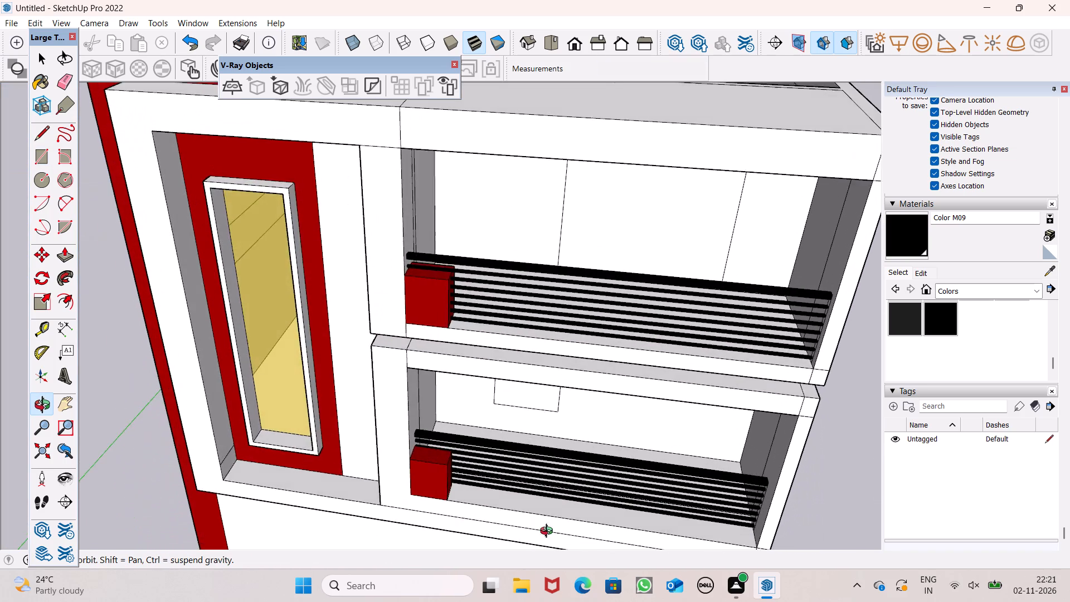
middle_click_drag(549, 532, 549, 531)
scroll(558, 488, "up", 5)
left_click(622, 429)
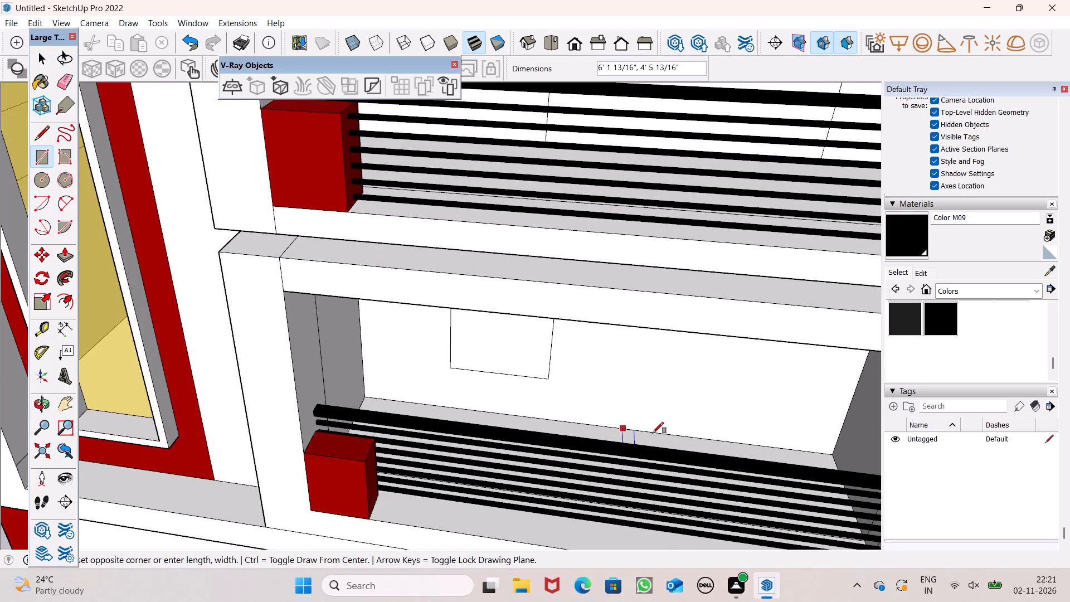
left_click(734, 444)
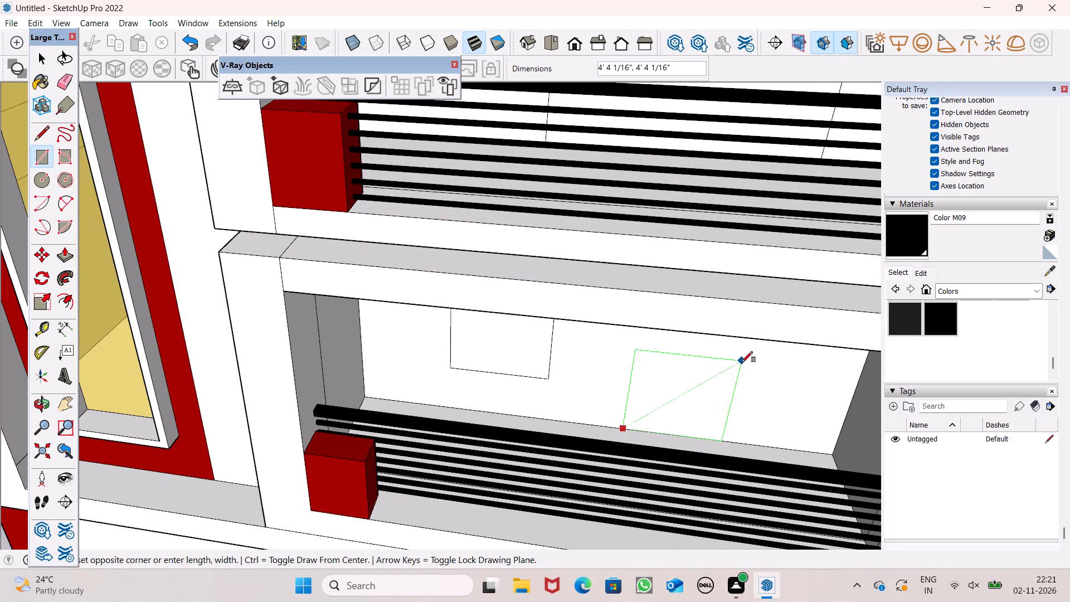
middle_click_drag(750, 358, 779, 285)
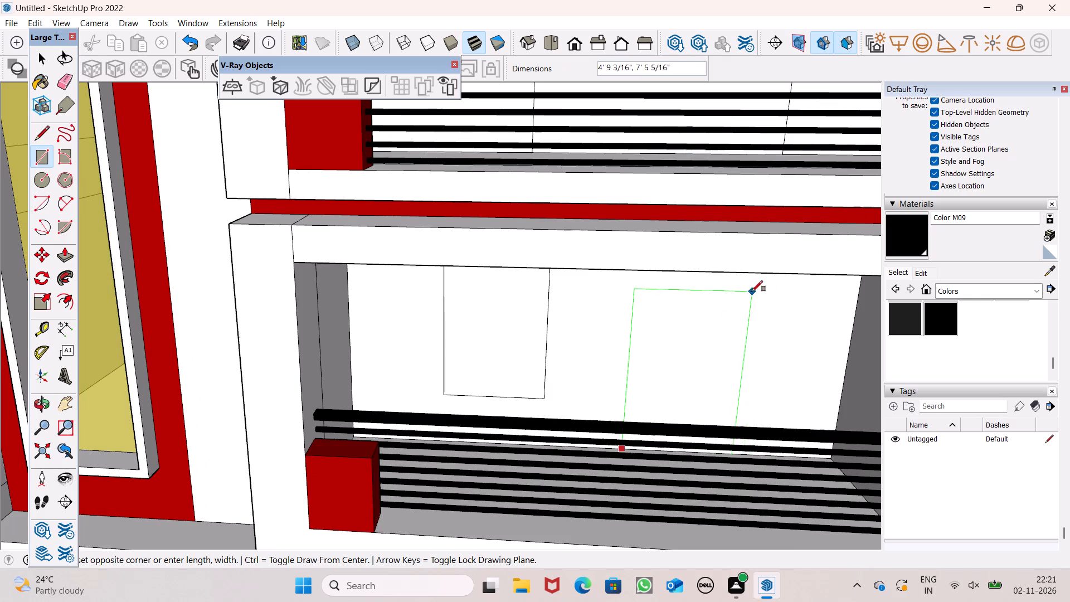
scroll(750, 292, "down", 2)
middle_click_drag(745, 310, 747, 265)
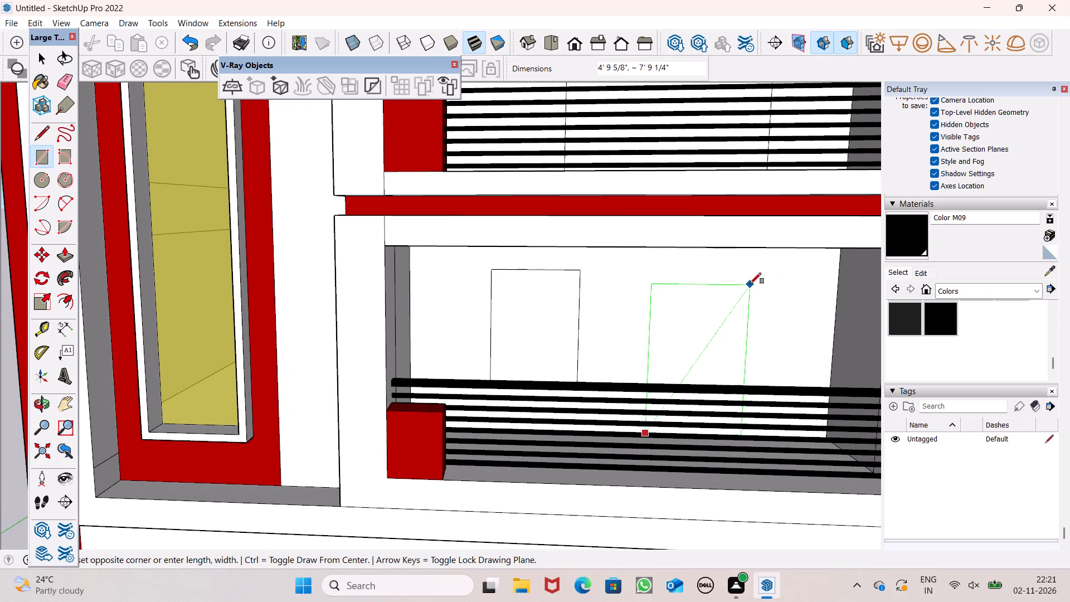
left_click(750, 281)
Move the lower balcony's window rectangle down the wall by about 9 11/16".
key("space")
double_click(529, 333)
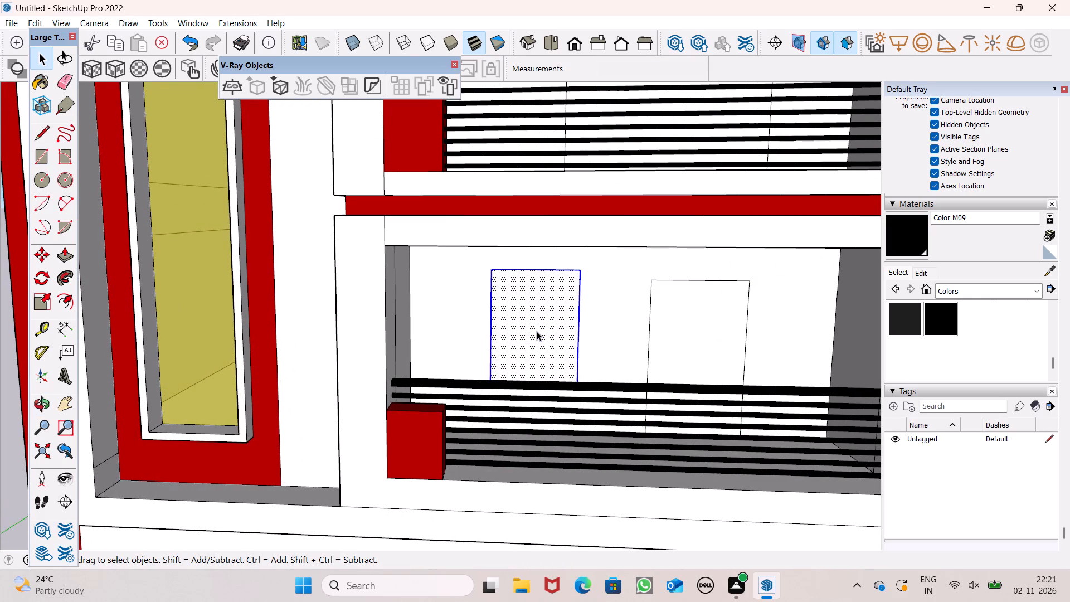
key("m")
key("Return")
left_click_drag(538, 333, 544, 349)
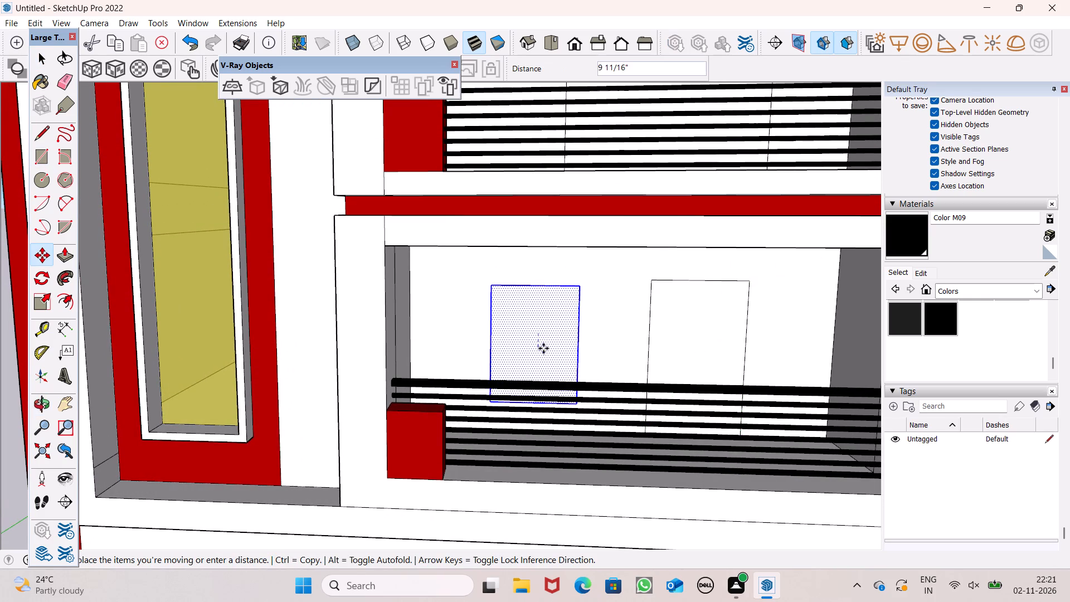
key("space")
scroll(572, 305, "down", 8)
left_click(755, 324)
Copy the lower balcony's door rectangle about 16' down onto the ground-floor front wall, near the middle.
middle_click_drag(626, 329, 570, 397)
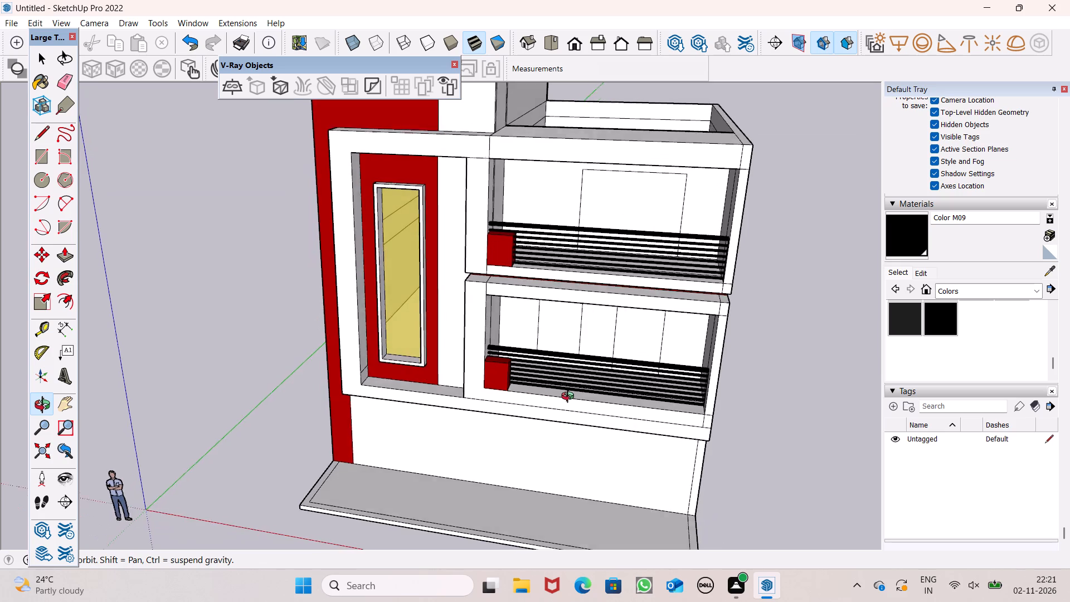
middle_click_drag(570, 397, 757, 396)
scroll(769, 397, "up", 1)
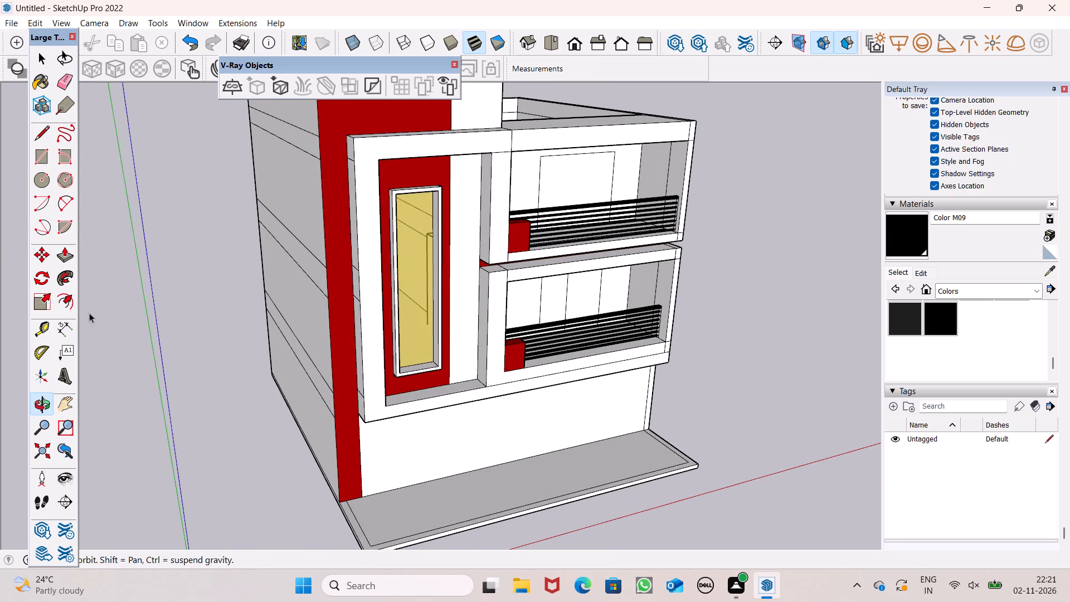
scroll(398, 380, "down", 1)
middle_click_drag(720, 426, 626, 418)
scroll(596, 405, "up", 4)
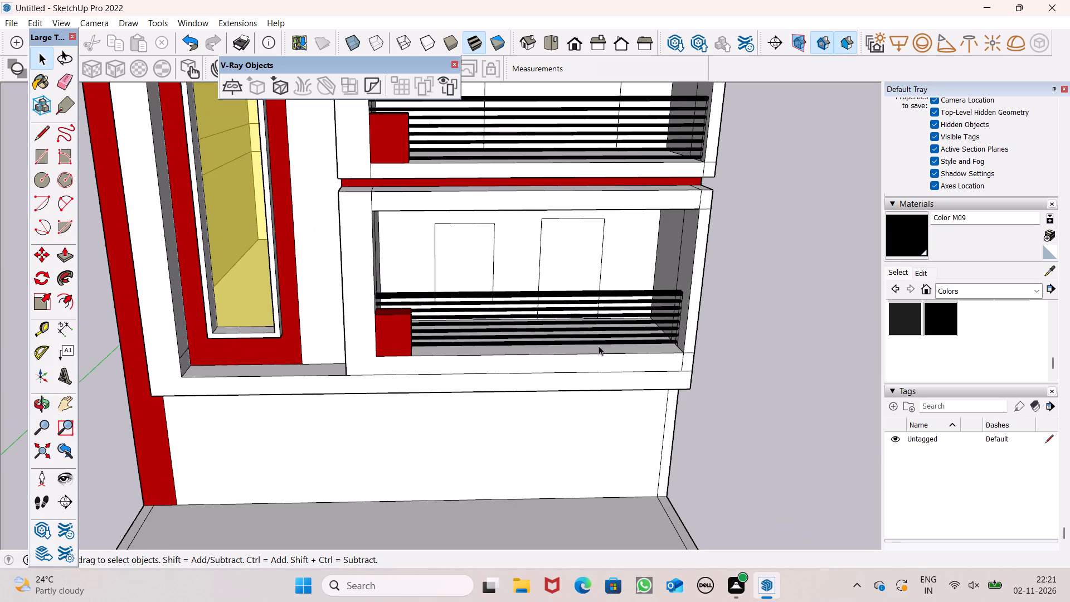
double_click(566, 271)
key("m")
key("Return")
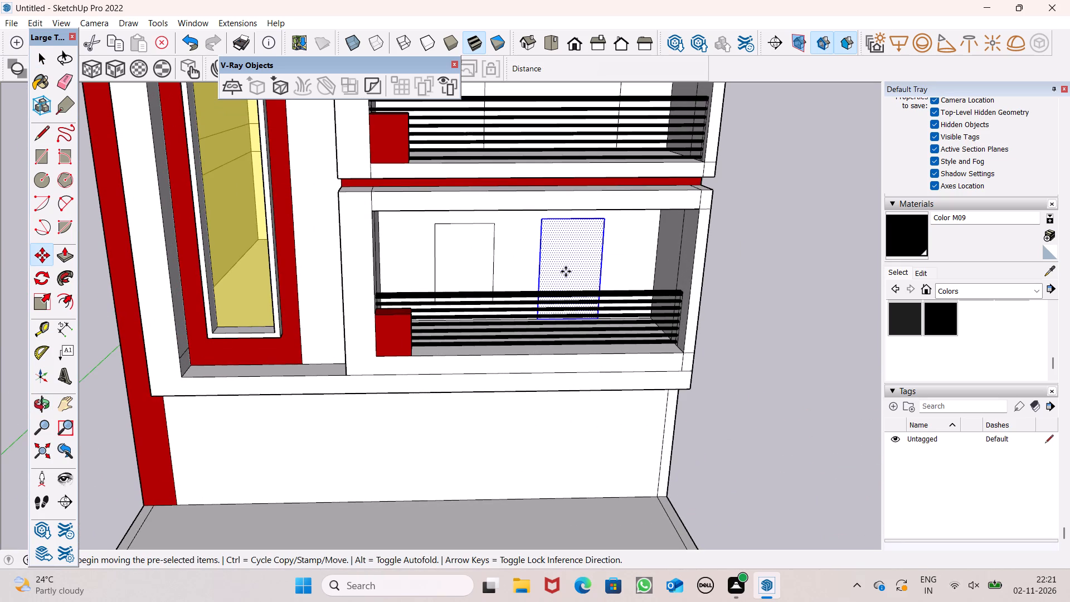
left_click_drag(566, 271, 464, 458)
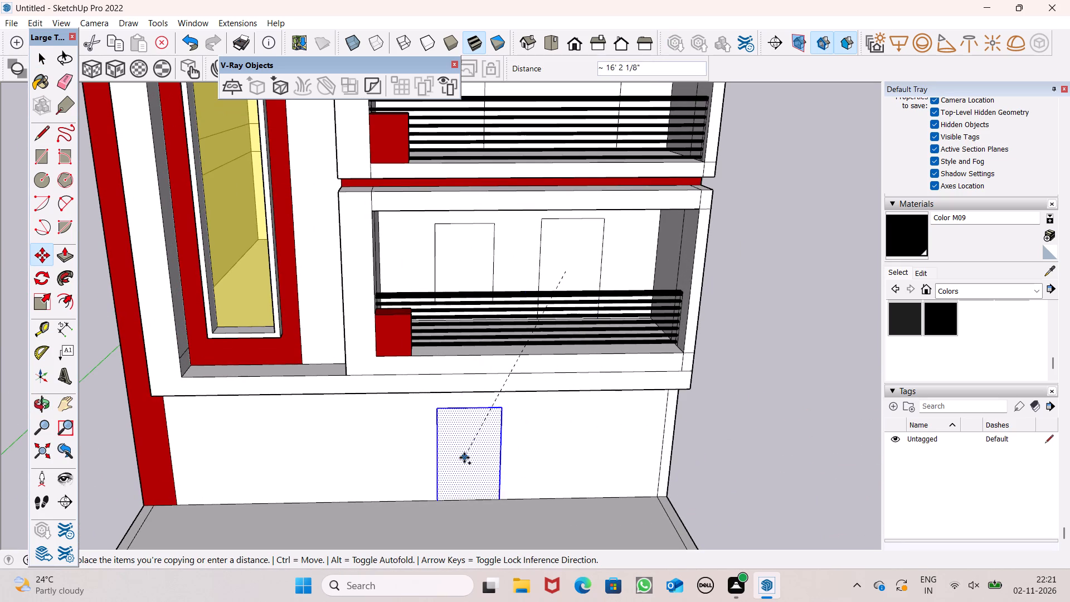
left_click_drag(464, 458, 460, 453)
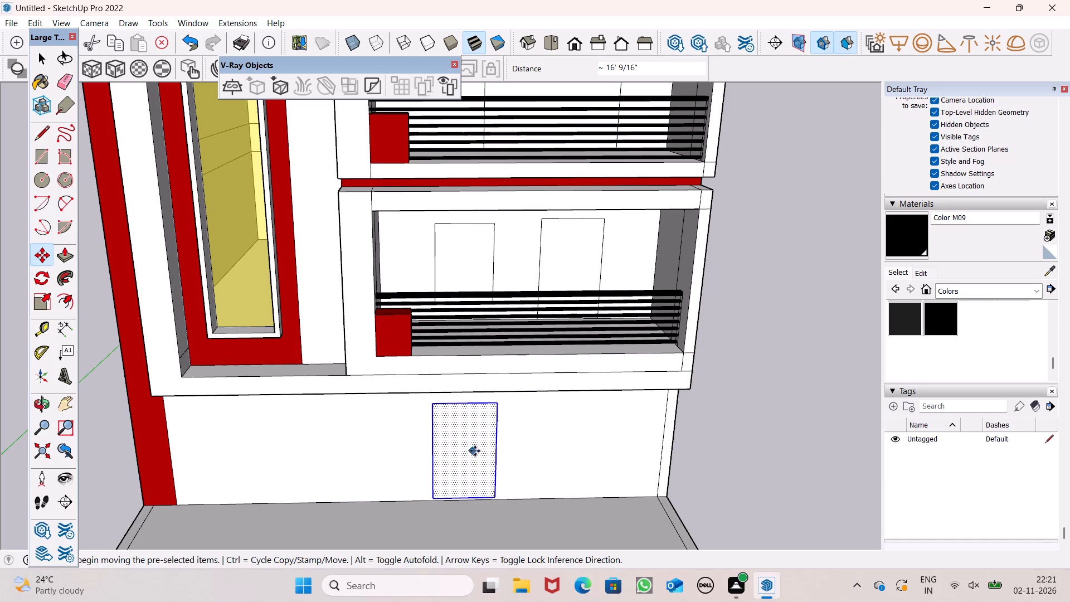
key("space")
left_click(725, 489)
Copy the lower balcony's window rectangle down onto the ground-floor front wall, beside the copied door outline.
double_click(459, 283)
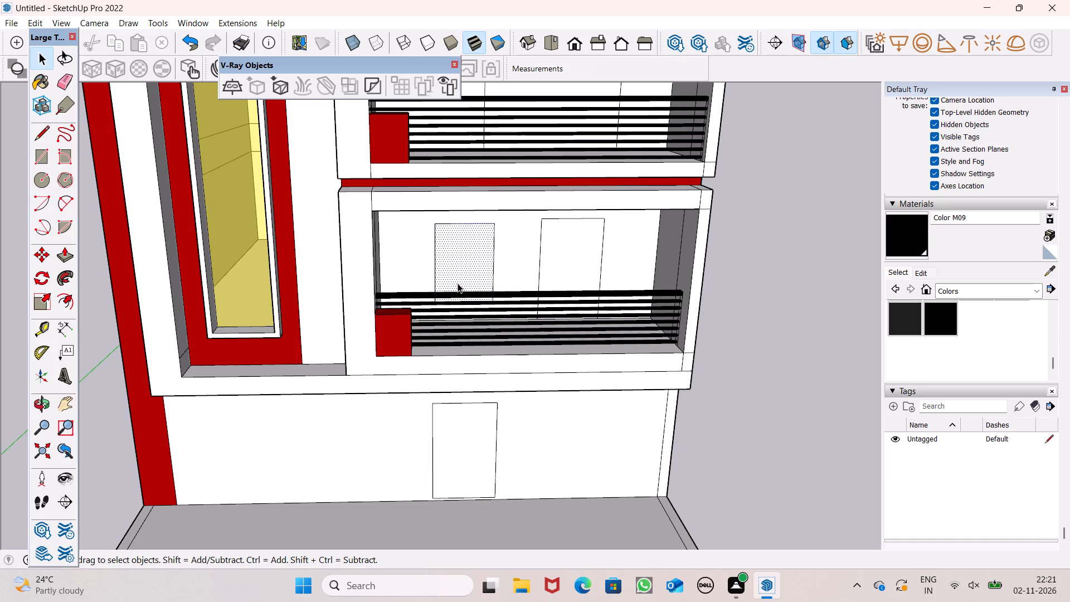
key("m")
key("Return")
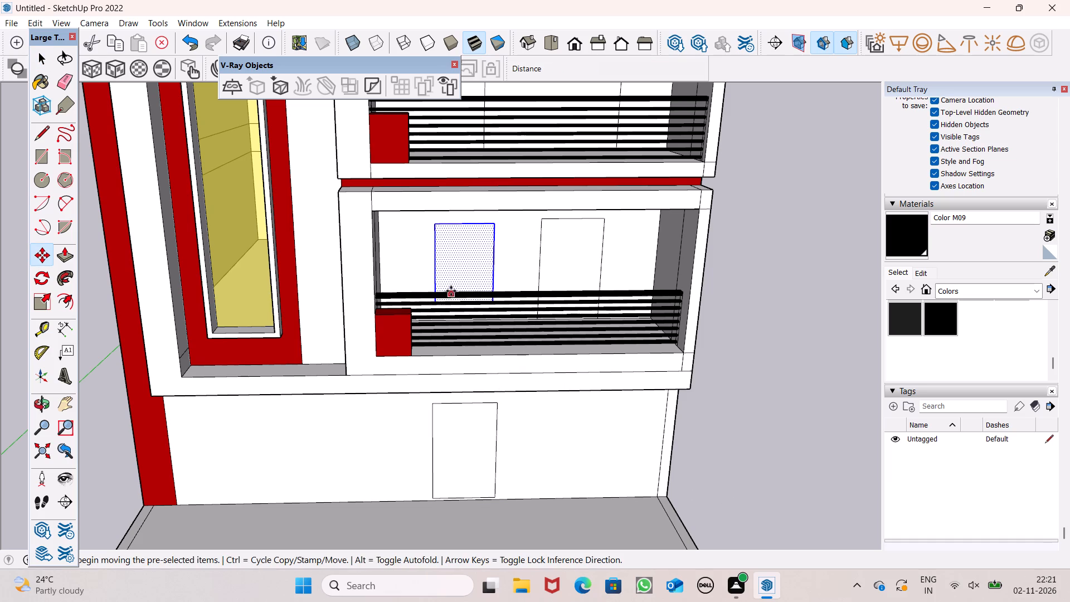
left_click_drag(485, 269, 607, 436)
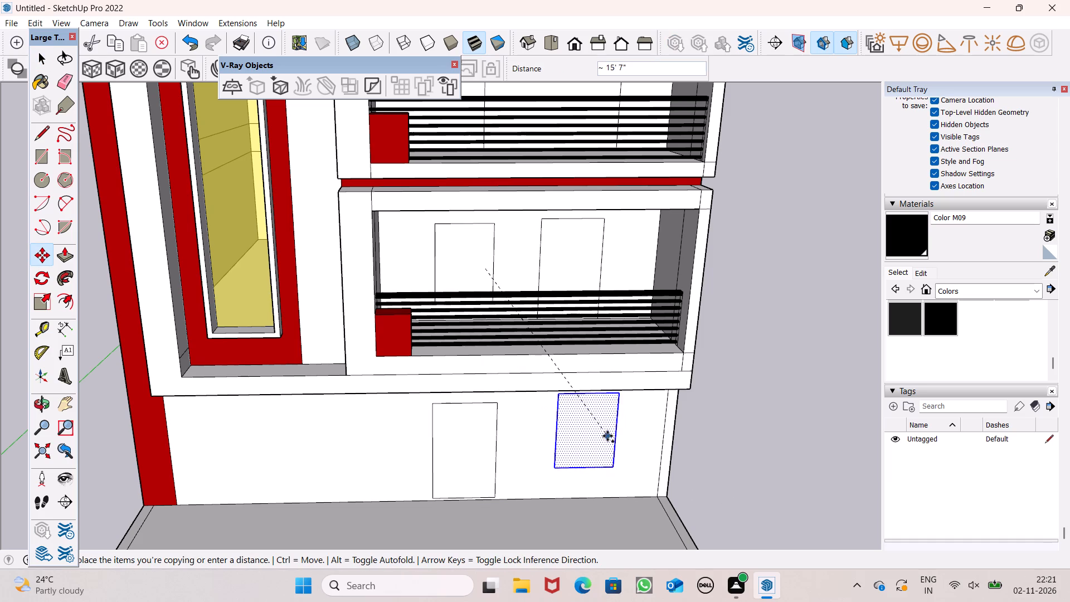
left_click_drag(607, 436, 601, 443)
key("space")
left_click(845, 372)
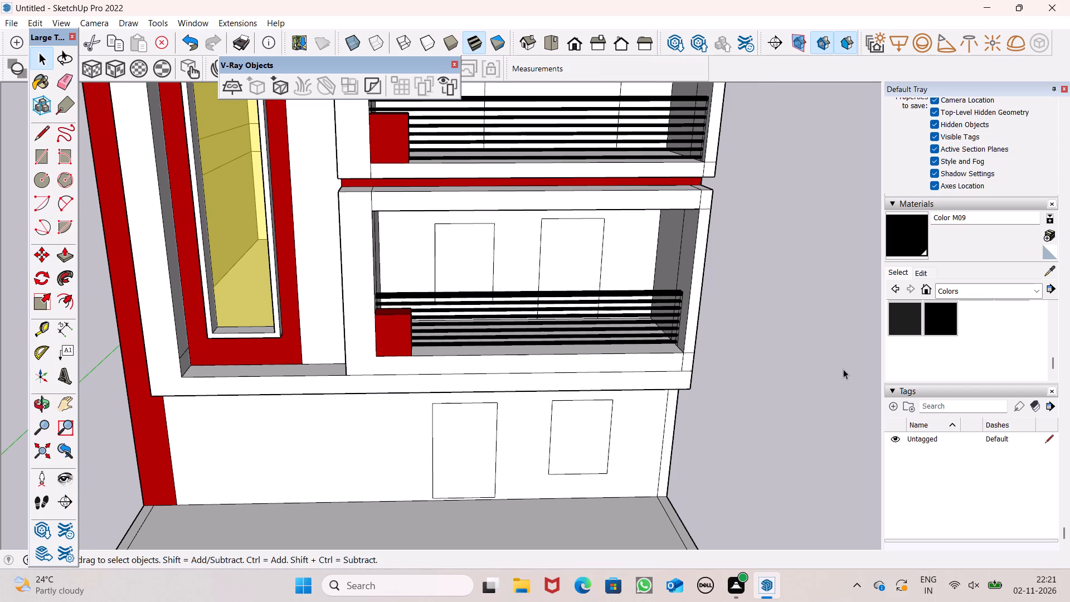
Draw a window rectangle about 7' 10" wide by 5' 10" high on the ground-floor wall, between the red strip and the door outline.
scroll(829, 355, "down", 5)
scroll(683, 358, "down", 5)
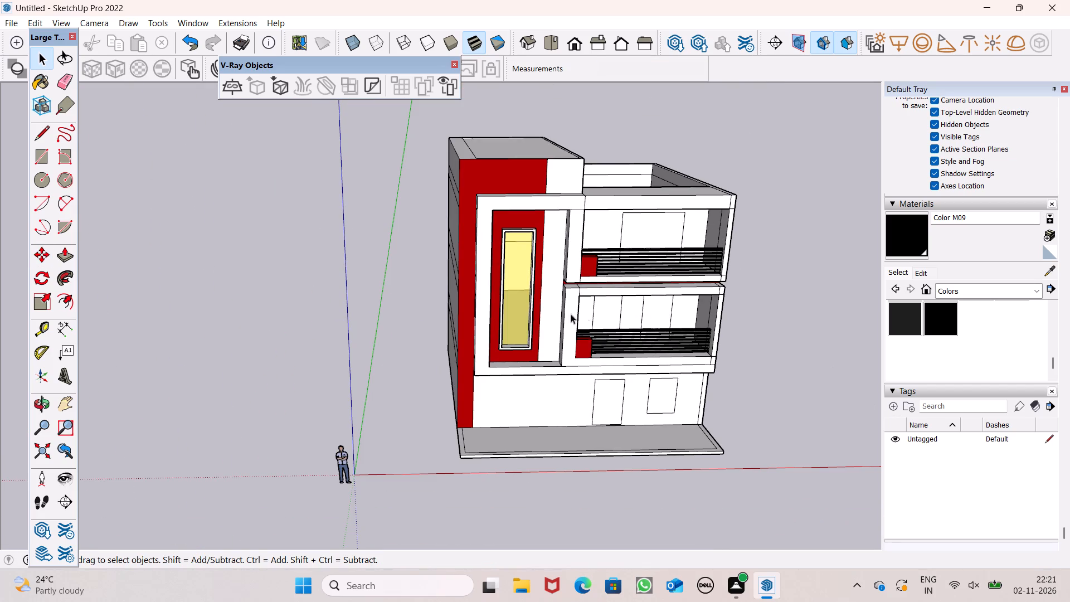
middle_click_drag(514, 348, 494, 268)
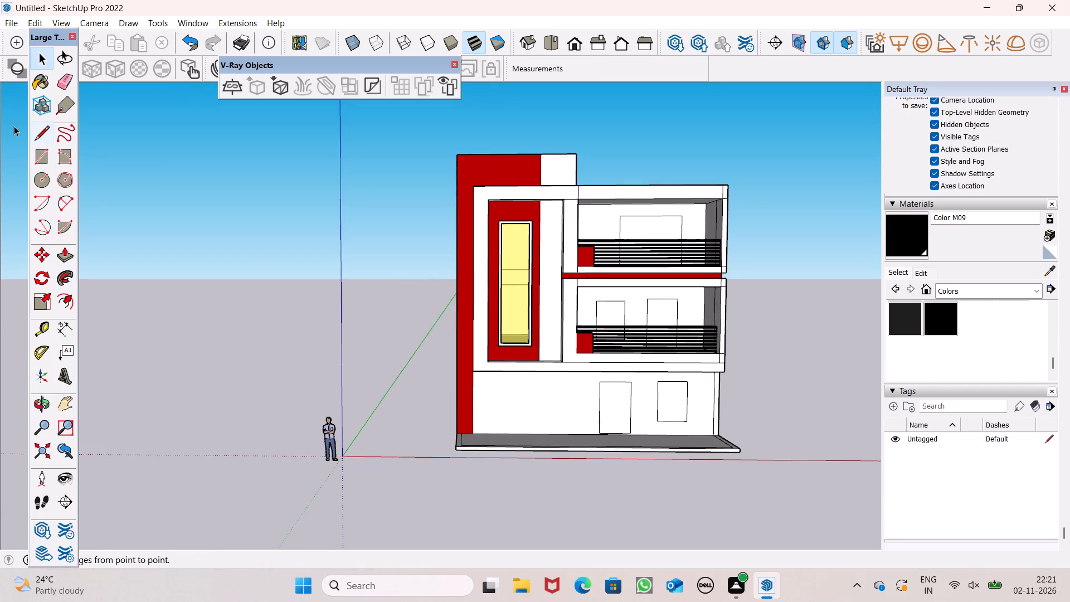
left_click(41, 164)
scroll(435, 551, "up", 1)
scroll(498, 436, "up", 3)
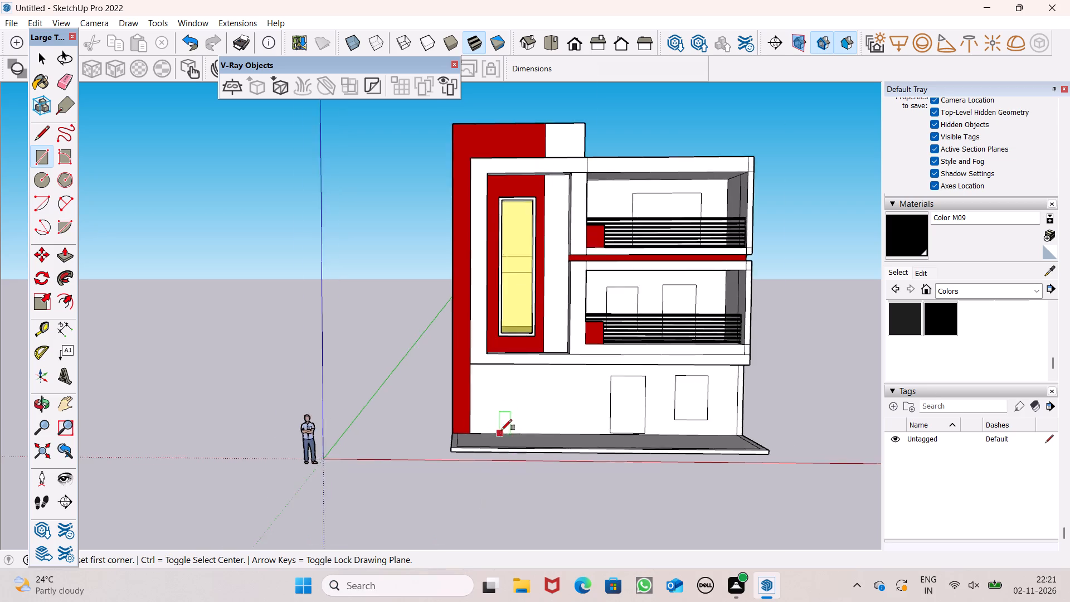
scroll(501, 430, "up", 3)
scroll(489, 373, "up", 4)
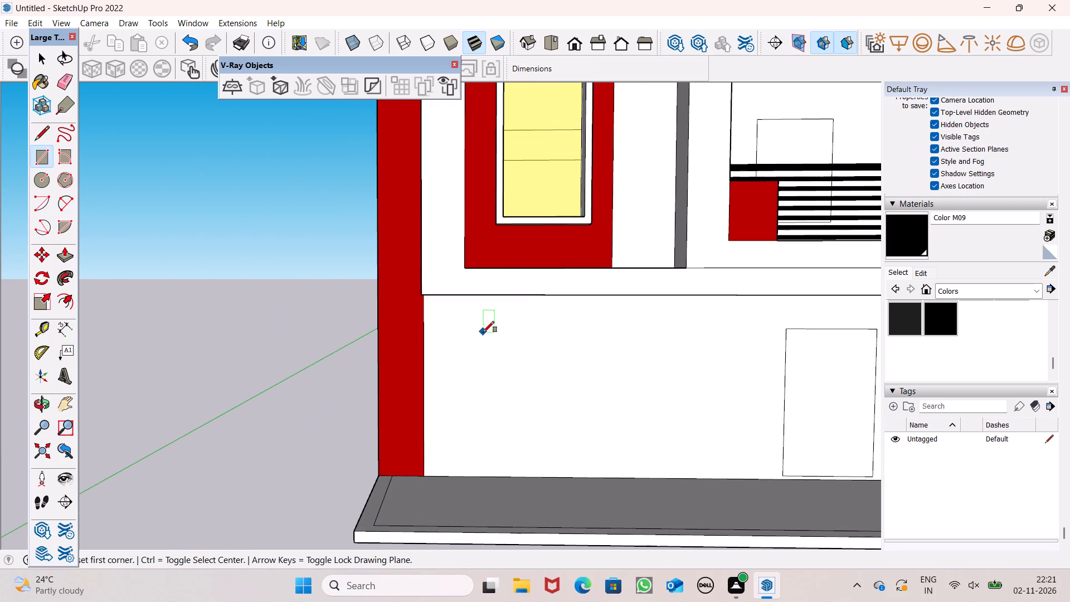
left_click(519, 334)
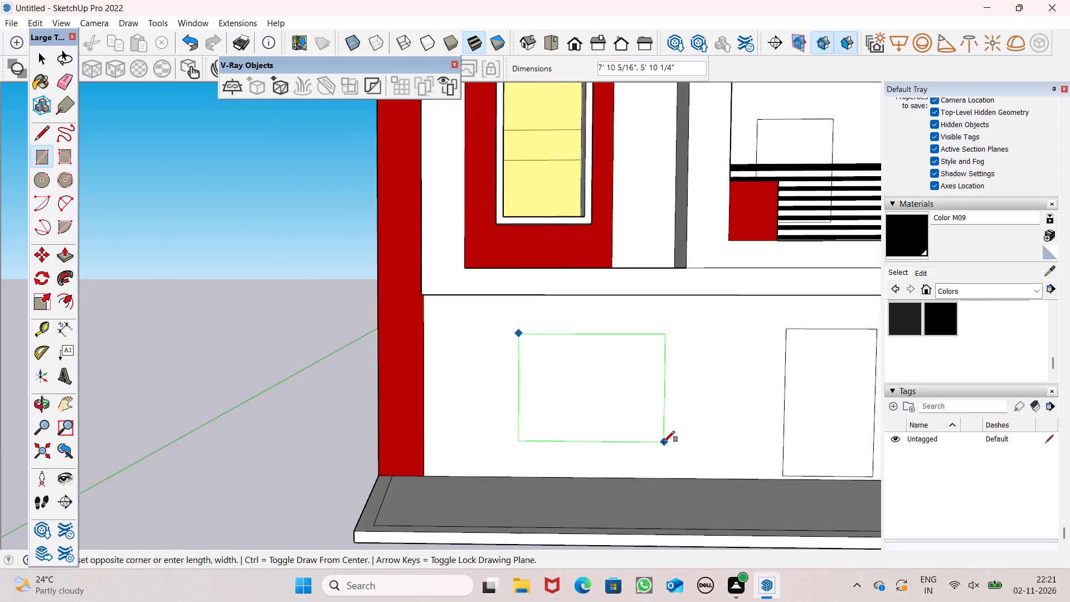
left_click_drag(662, 441, 657, 436)
key("space")
scroll(454, 432, "down", 4)
scroll(525, 422, "down", 3)
Draw two parallel lines about 2' 2" long across the frame's underside, marking a column footprint between the wide window and door outlines.
middle_click_drag(609, 465, 575, 410)
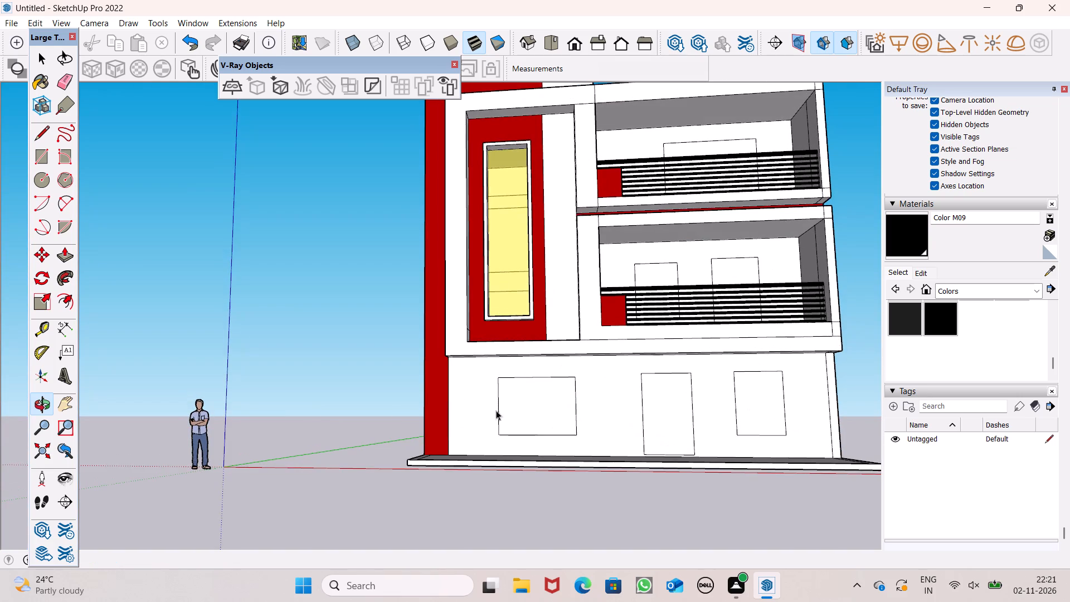
left_click(70, 259)
middle_click_drag(528, 477, 519, 372)
scroll(648, 351, "up", 6)
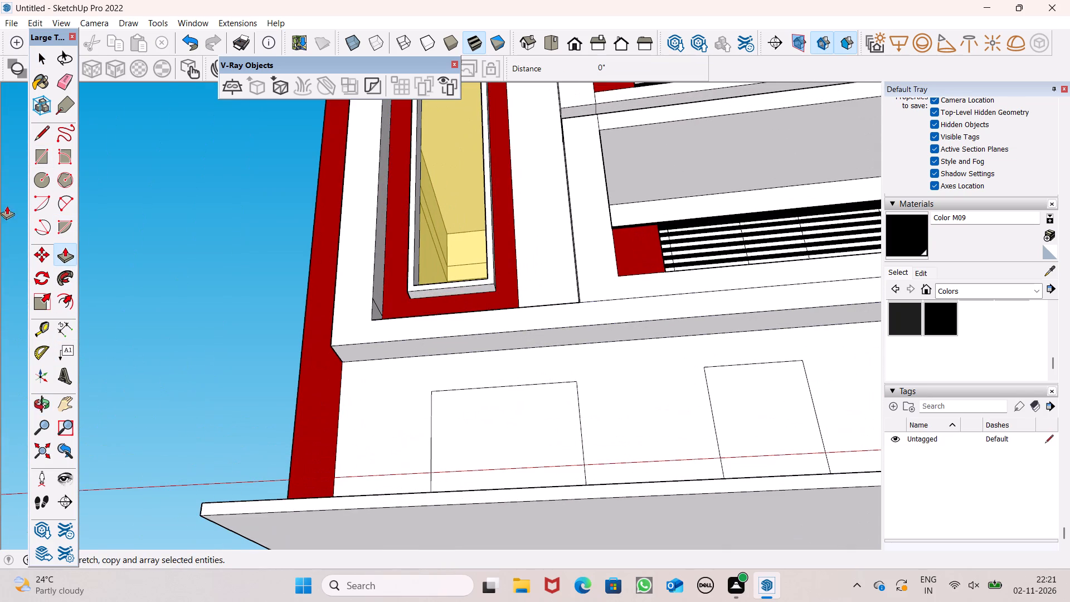
left_click(42, 134)
scroll(671, 358, "up", 5)
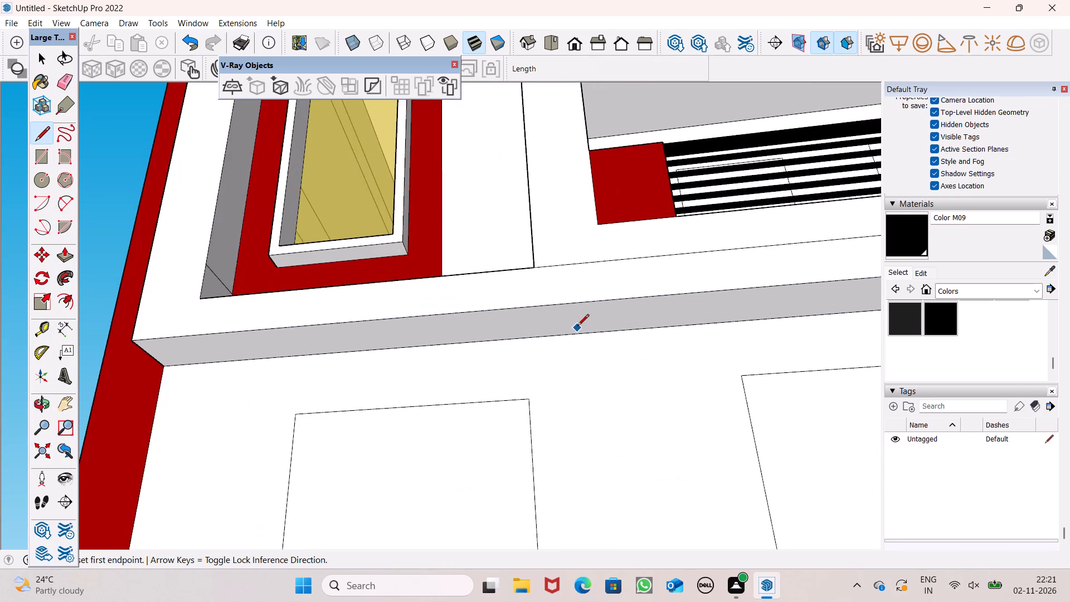
scroll(577, 325, "up", 4)
left_click(561, 292)
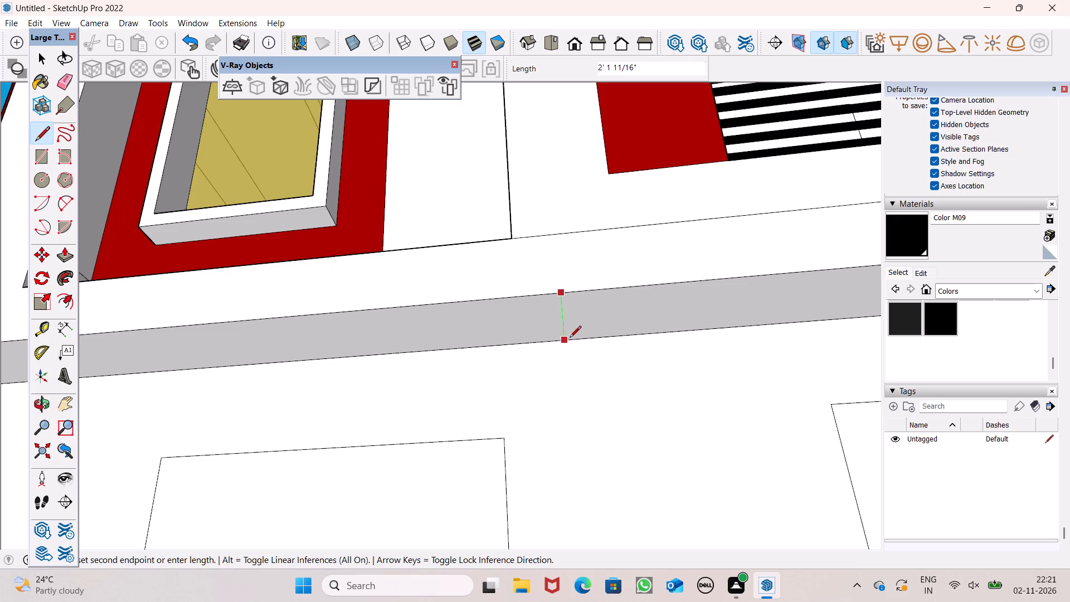
left_click(571, 342)
left_click(622, 289)
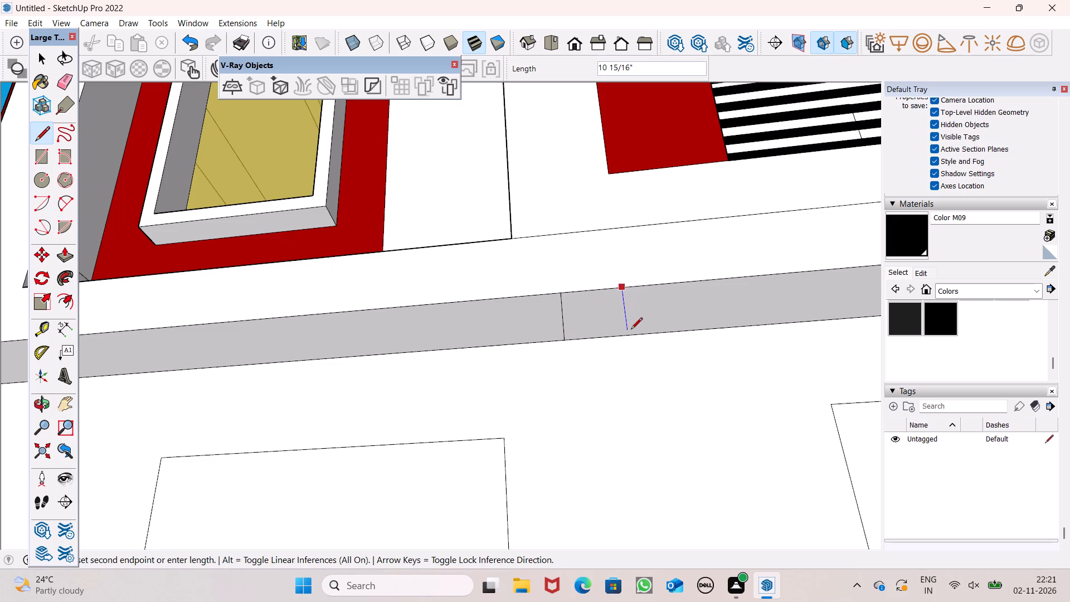
left_click(622, 339)
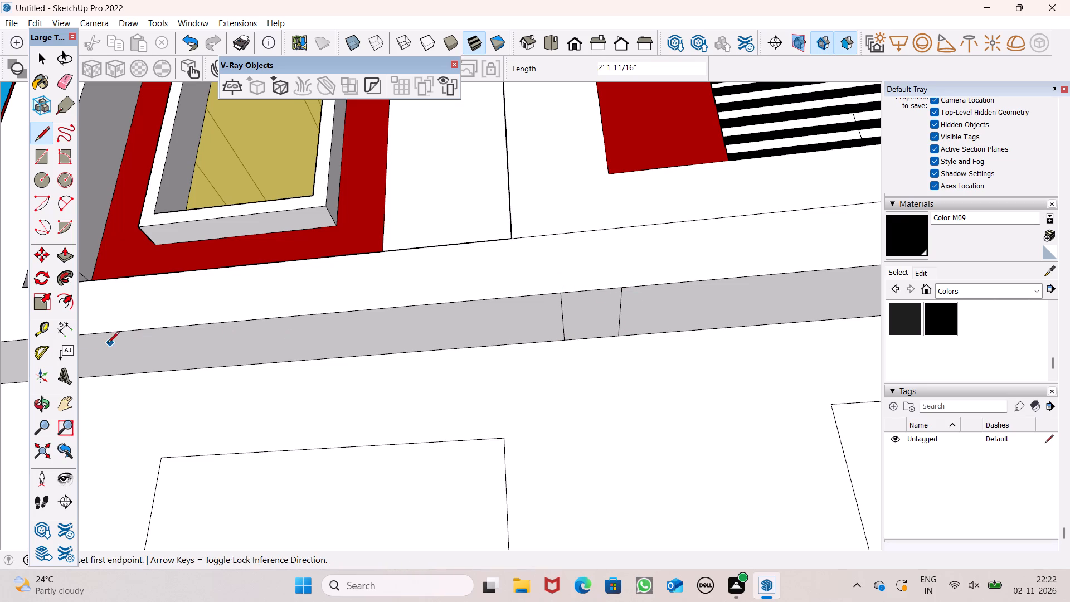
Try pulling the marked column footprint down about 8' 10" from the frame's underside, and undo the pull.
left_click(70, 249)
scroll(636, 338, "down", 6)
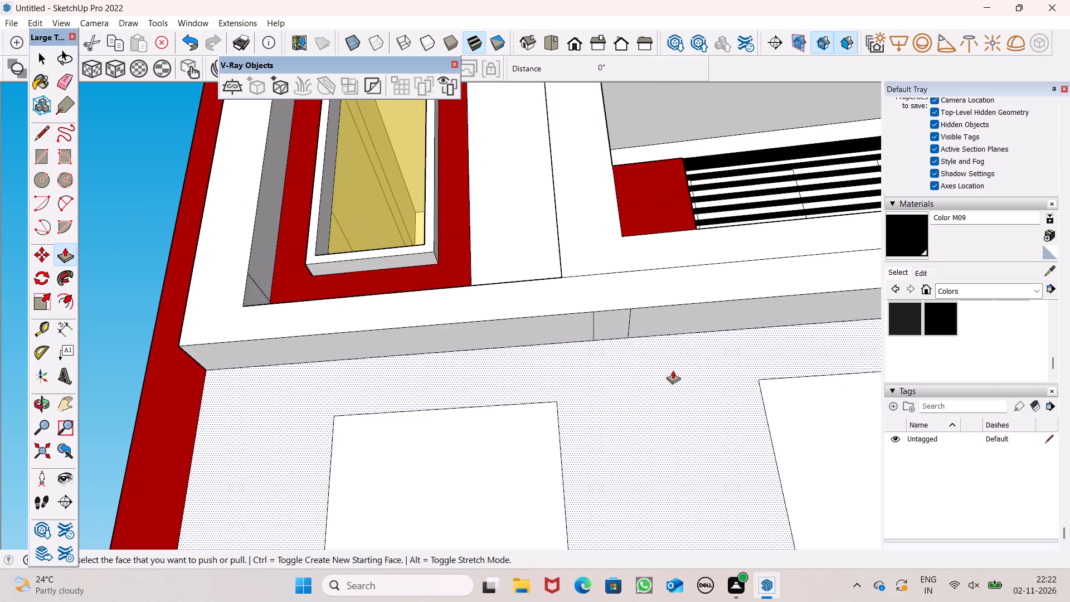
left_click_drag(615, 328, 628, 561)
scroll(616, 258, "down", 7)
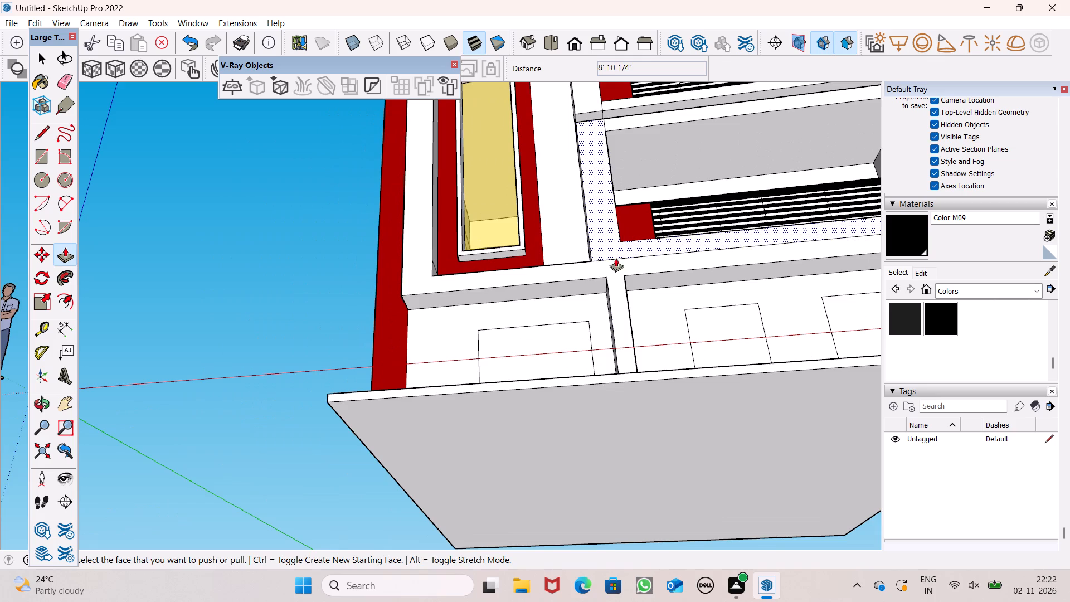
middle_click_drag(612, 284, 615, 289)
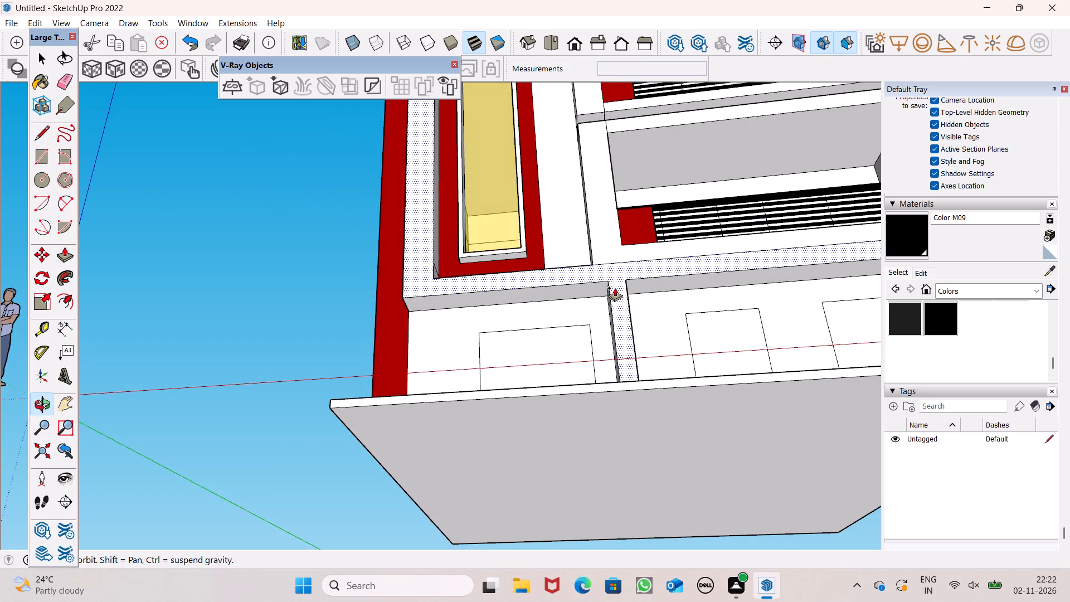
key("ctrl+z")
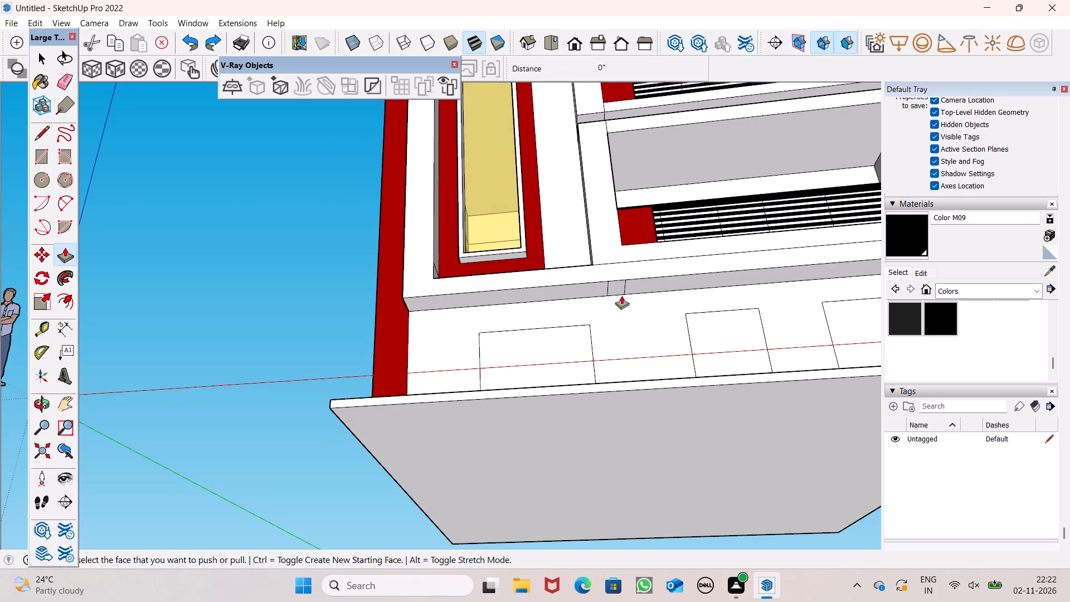
Pull the column footprint 10' down from the frame's underside to the base slab.
left_click_drag(616, 285, 647, 380)
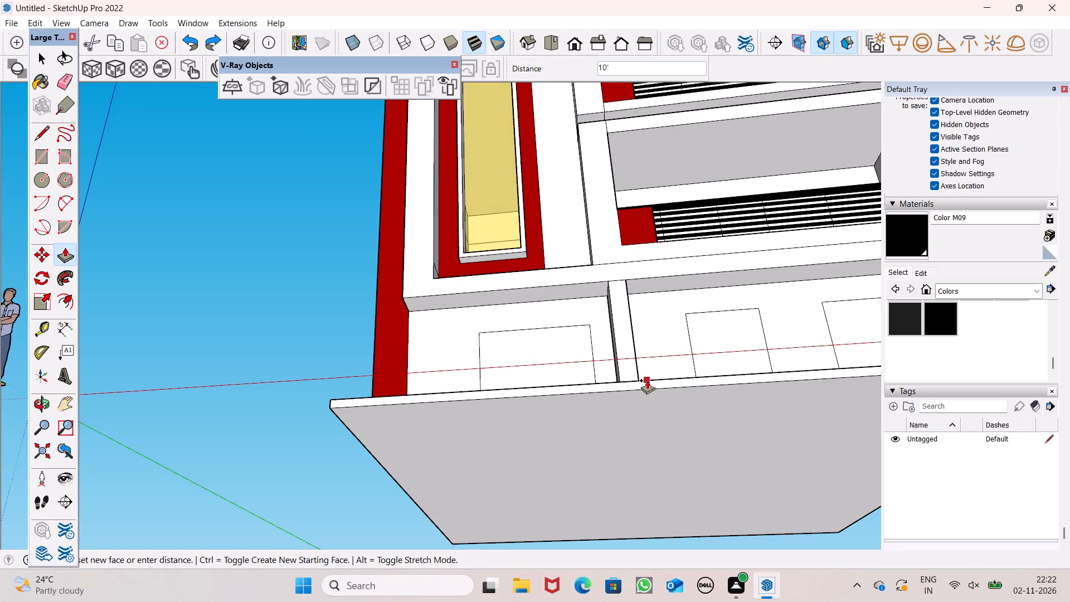
left_click_drag(647, 380, 649, 381)
Push the ground-floor column's front face back about 4 1/4" behind the frame's front edge.
middle_click_drag(664, 403, 722, 565)
scroll(597, 404, "down", 1)
middle_click_drag(607, 395, 526, 351)
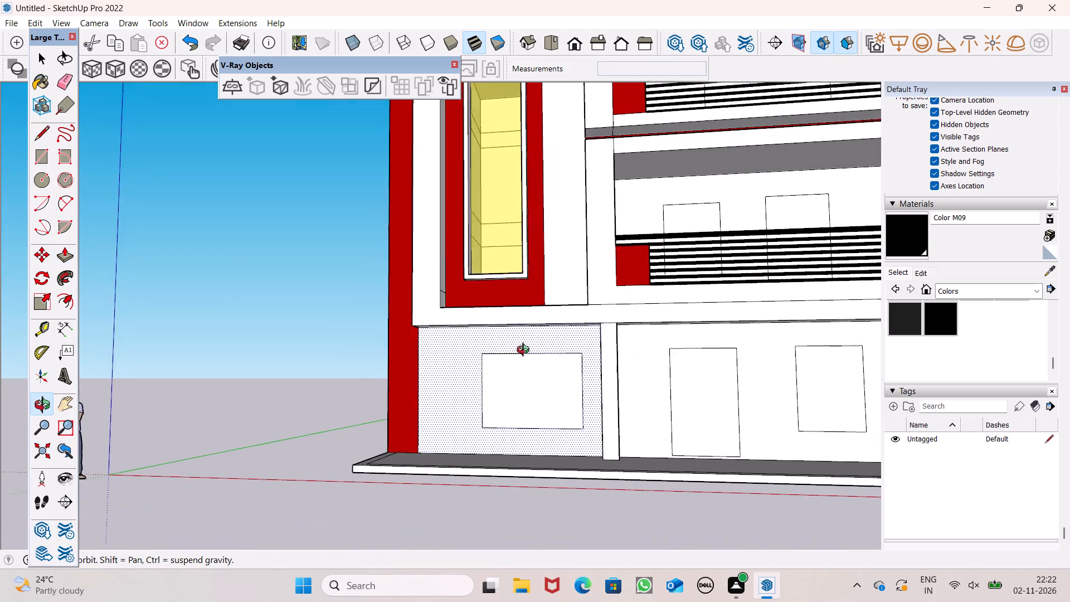
middle_click_drag(526, 351, 450, 465)
scroll(576, 374, "up", 5)
scroll(553, 412, "up", 7)
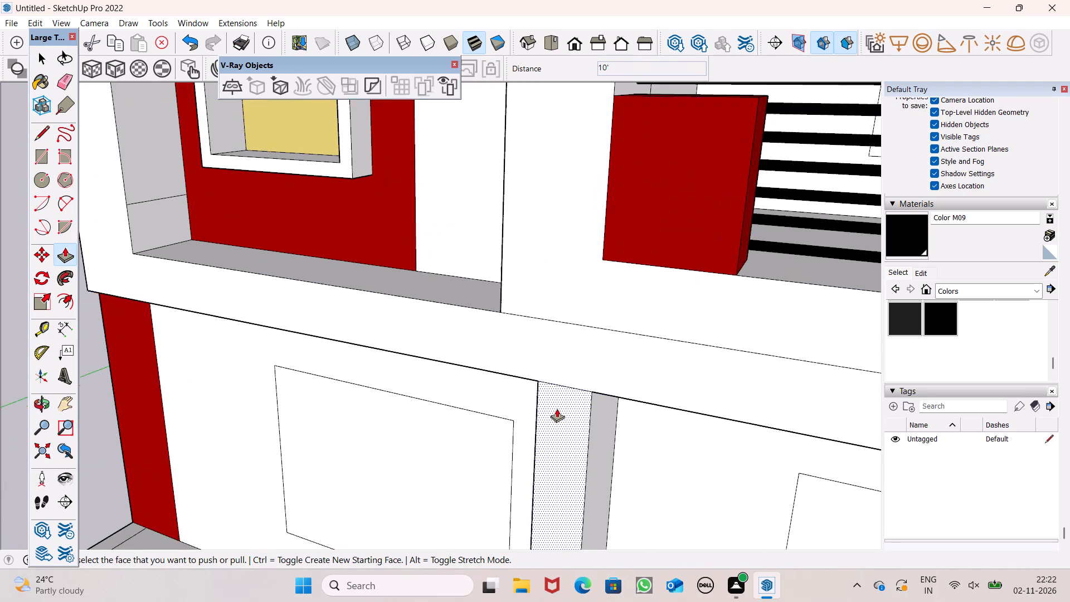
scroll(557, 409, "up", 1)
left_click_drag(560, 414, 572, 411)
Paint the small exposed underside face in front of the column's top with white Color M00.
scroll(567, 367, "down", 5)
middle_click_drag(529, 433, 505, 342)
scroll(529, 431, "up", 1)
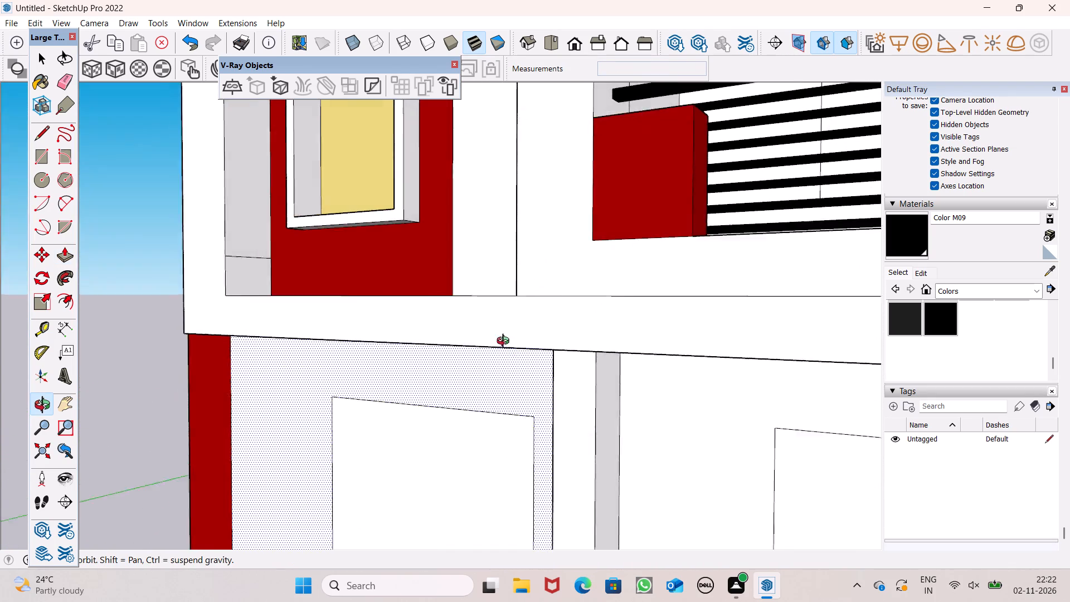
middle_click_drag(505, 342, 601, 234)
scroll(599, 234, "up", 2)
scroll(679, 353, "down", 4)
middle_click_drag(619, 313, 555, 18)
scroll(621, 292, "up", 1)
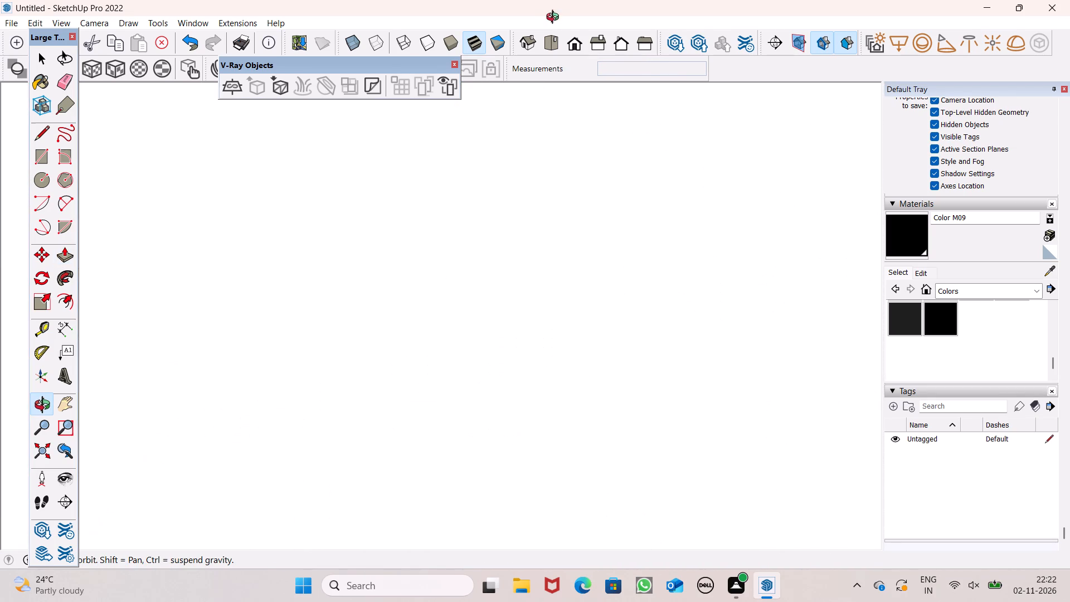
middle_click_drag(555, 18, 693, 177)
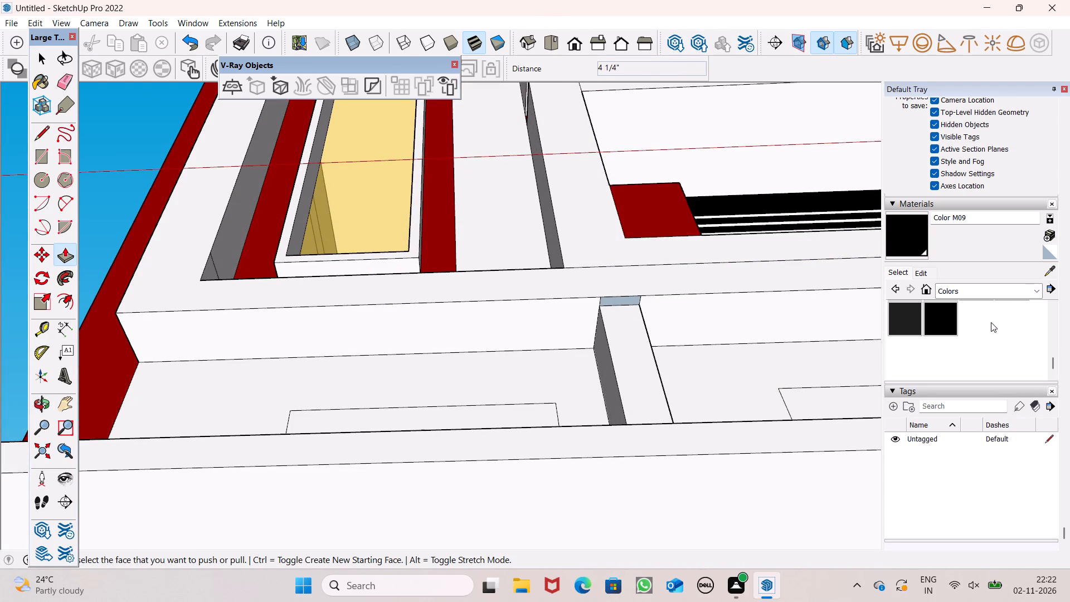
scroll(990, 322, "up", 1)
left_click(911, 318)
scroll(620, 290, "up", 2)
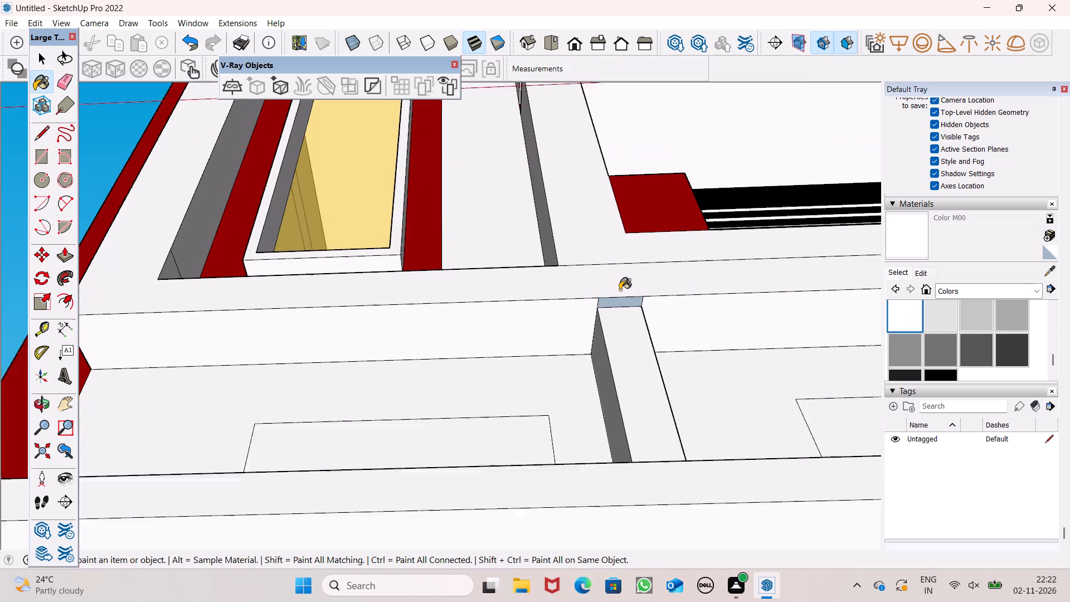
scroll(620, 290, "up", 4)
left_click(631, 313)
Erase the two short leftover edges on the frame's underside in front of the column.
scroll(590, 265, "down", 3)
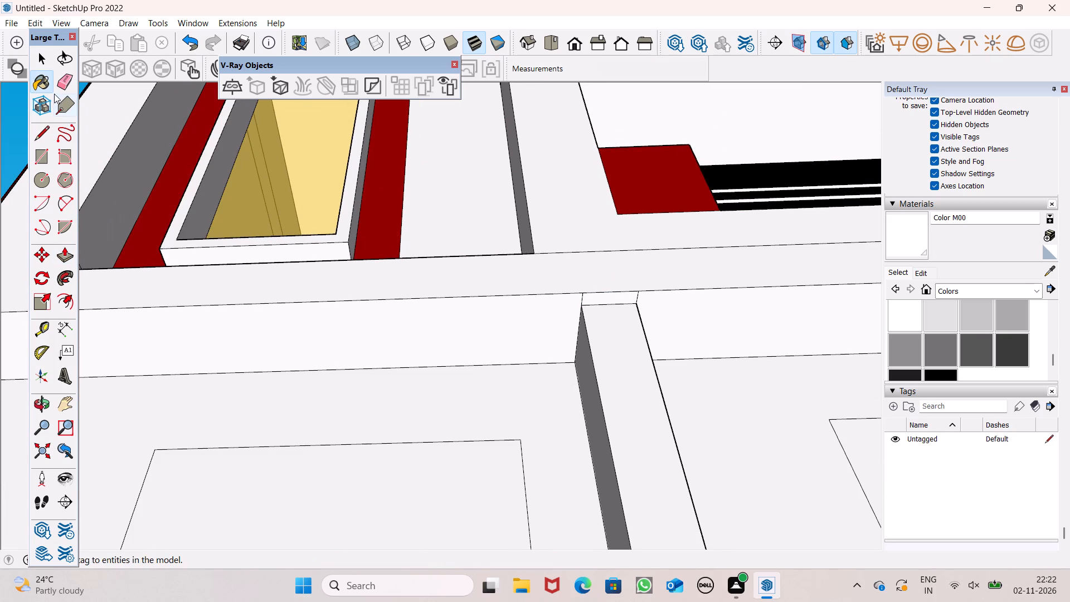
left_click(71, 76)
scroll(570, 339, "up", 5)
double_click(573, 293)
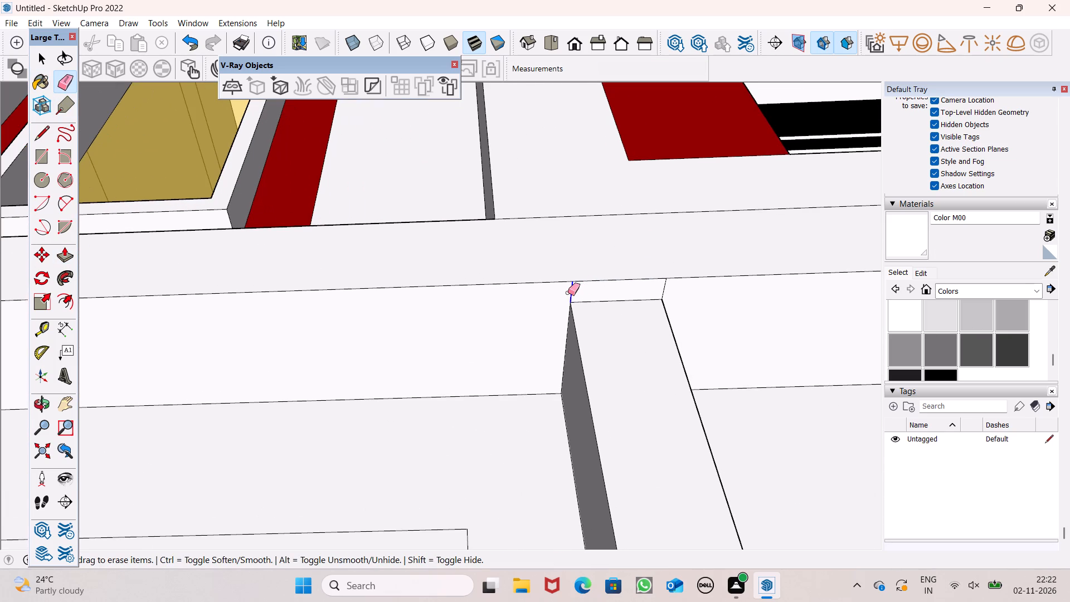
left_click_drag(666, 292, 659, 293)
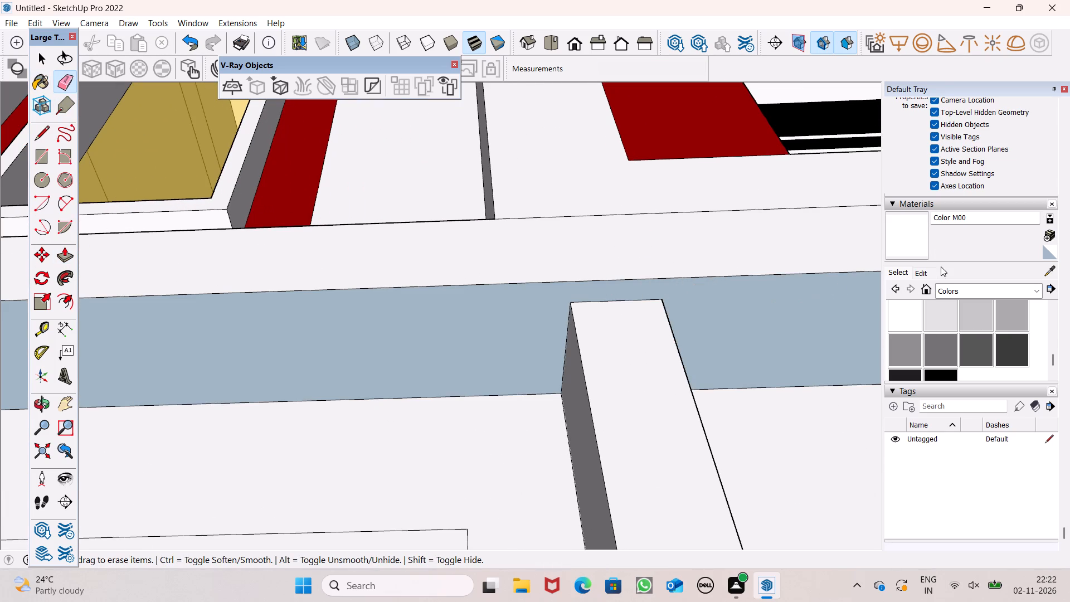
Paint the merged underside face of the frame around the column with white Color M00.
left_click(907, 237)
left_click(766, 312)
scroll(612, 303, "down", 14)
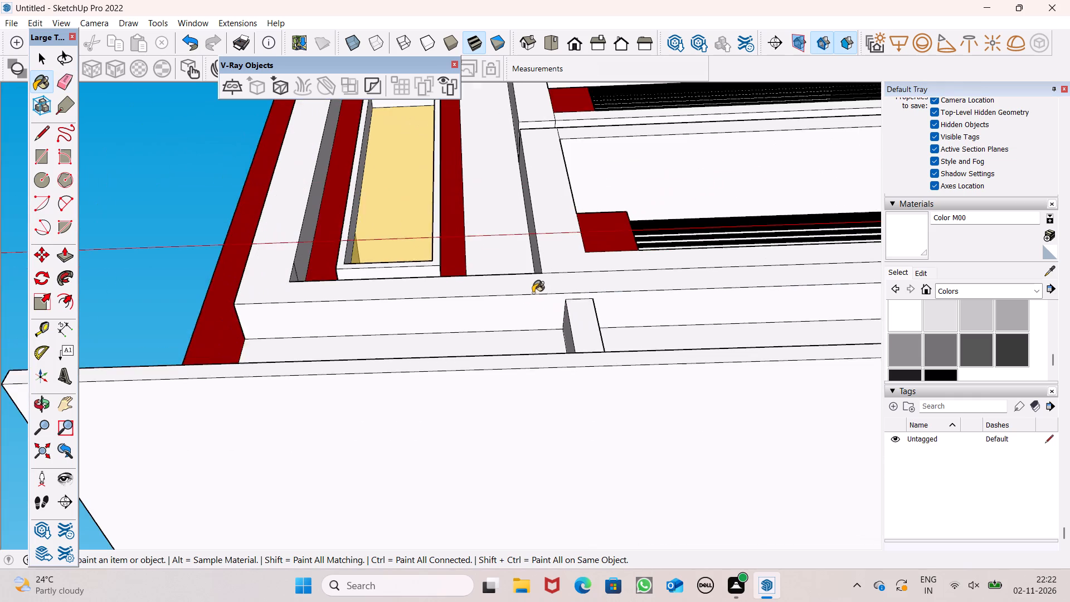
Move the wide ground-floor window rectangle about 2' 1" along the wall, away from the column toward the red strip.
scroll(533, 293, "down", 5)
middle_click_drag(570, 341, 556, 425)
scroll(496, 273, "down", 5)
middle_click_drag(517, 347, 592, 502)
scroll(498, 270, "down", 2)
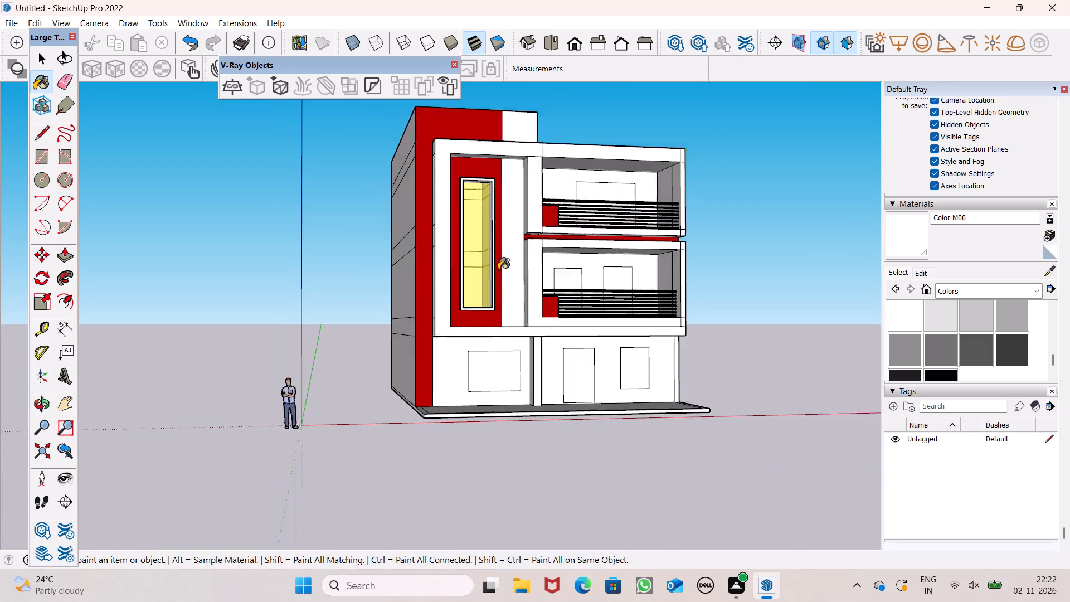
scroll(498, 270, "down", 1)
middle_click_drag(504, 334, 422, 390)
left_click(74, 260)
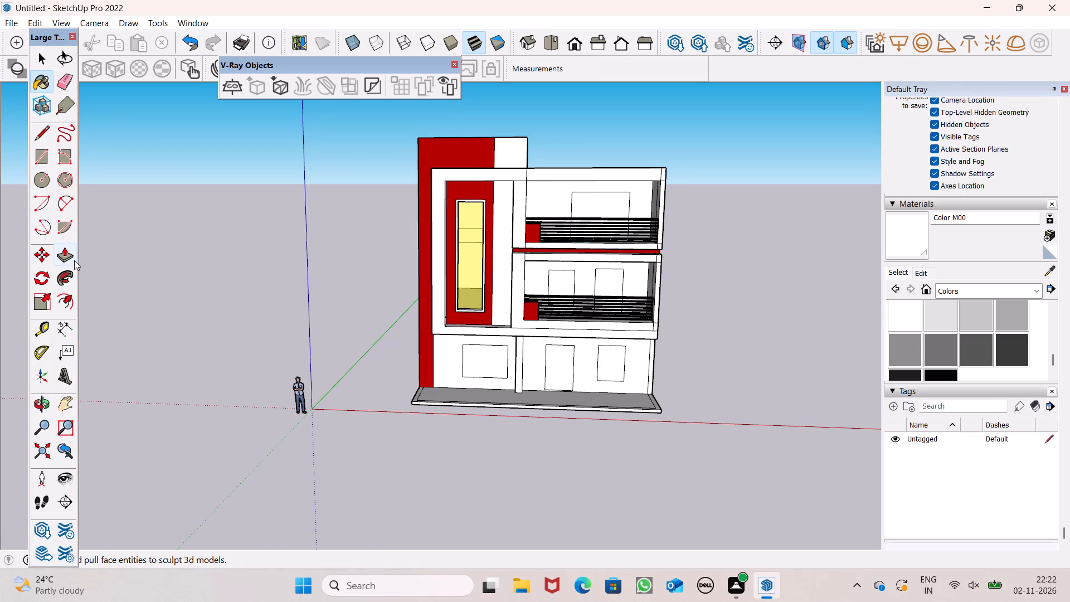
scroll(402, 366, "up", 12)
scroll(512, 385, "down", 5)
middle_click_drag(528, 426, 563, 426)
key("space")
triple_click(476, 366)
key("m")
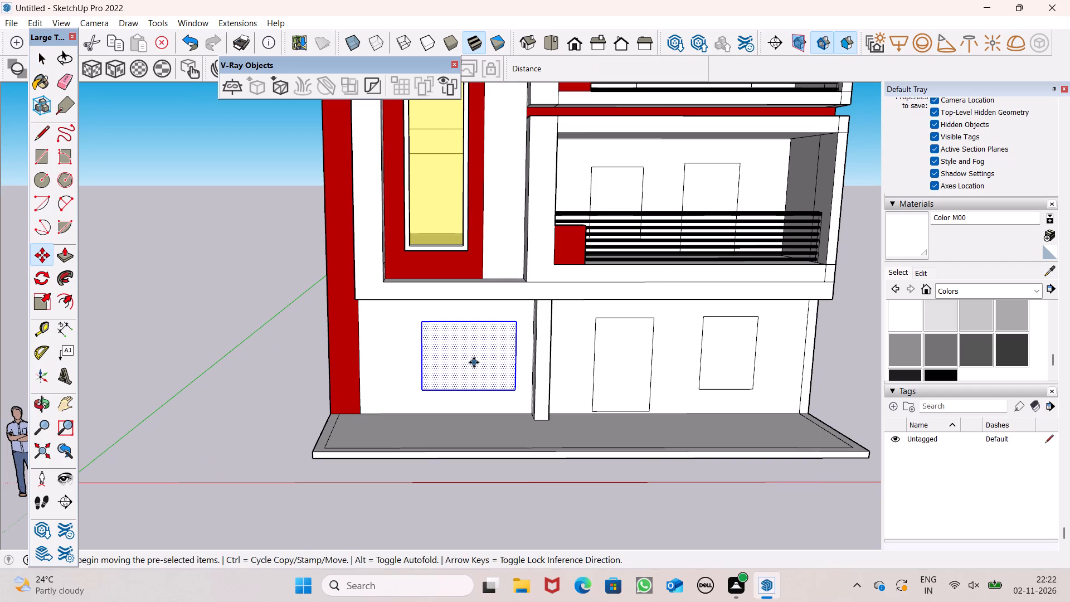
key("shift+Return")
left_click_drag(474, 362, 449, 358)
key("space")
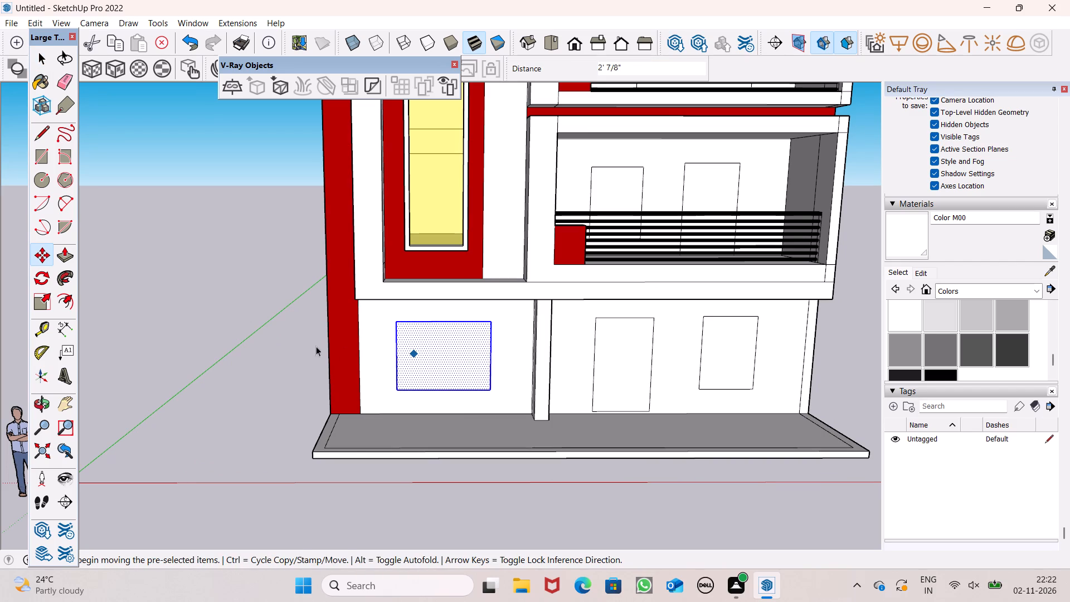
left_click(293, 336)
Push the ground-floor wide window, door and smaller window rectangles 6" through the wall to open them.
left_click(61, 261)
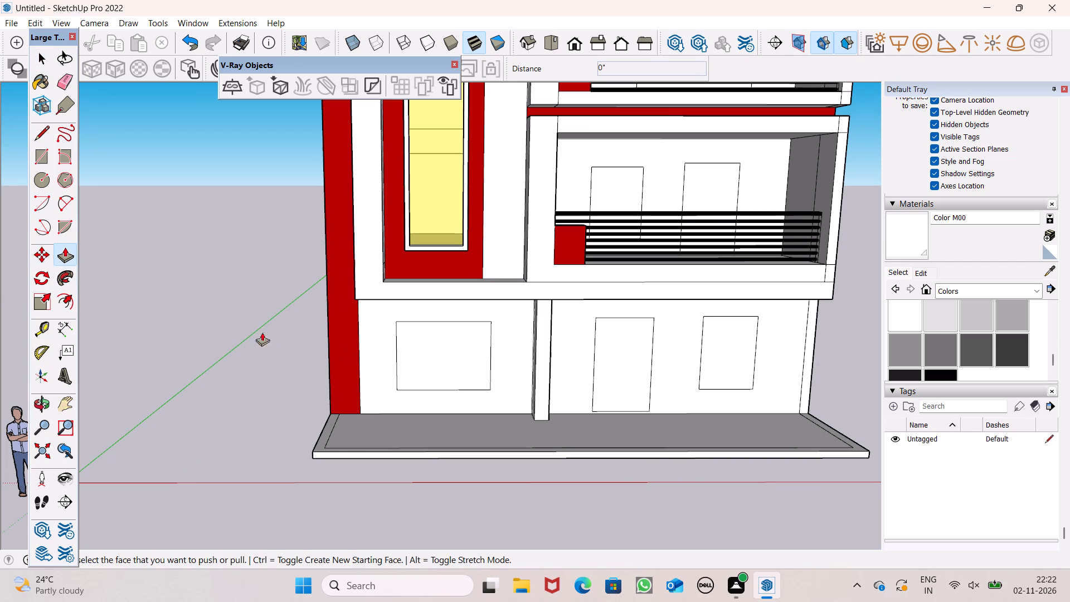
left_click_drag(405, 383, 441, 356)
middle_click_drag(470, 409, 446, 384)
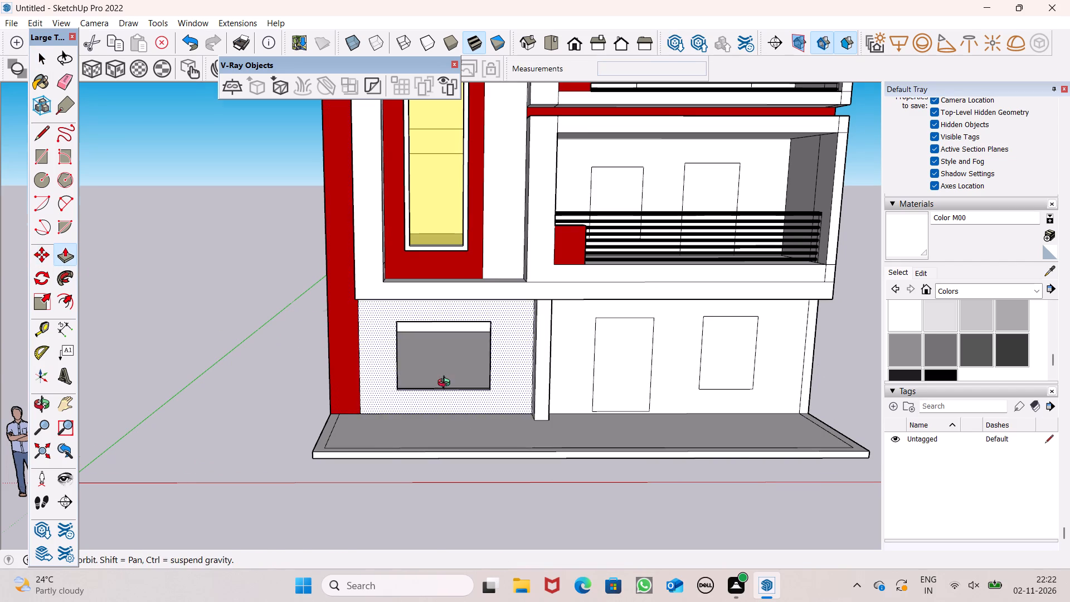
middle_click_drag(446, 384, 406, 367)
left_click_drag(605, 413, 621, 396)
scroll(576, 430, "down", 6)
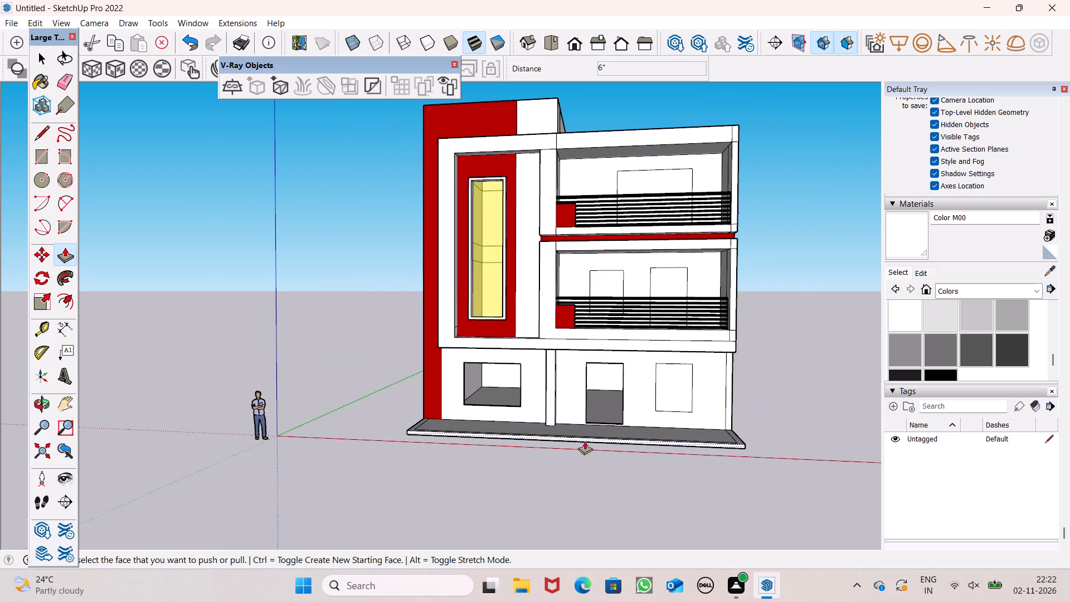
scroll(656, 392, "up", 7)
left_click_drag(665, 426, 680, 408)
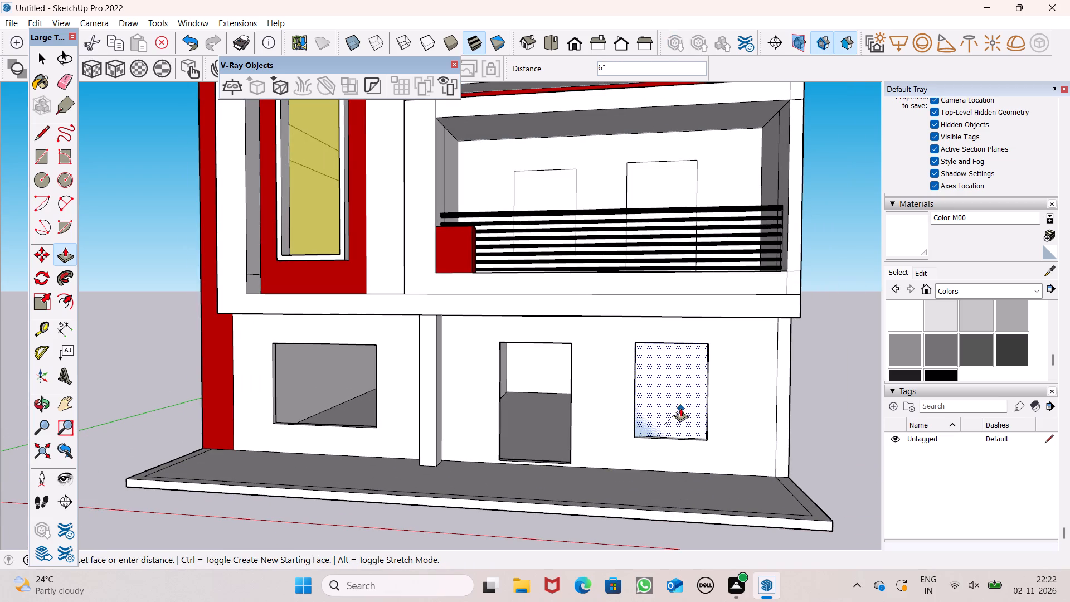
left_click_drag(680, 408, 680, 383)
Push the two rectangles on the middle balcony's back wall 6" inward to cut the door and window openings.
scroll(650, 421, "down", 4)
middle_click_drag(648, 412, 648, 472)
scroll(656, 440, "down", 3)
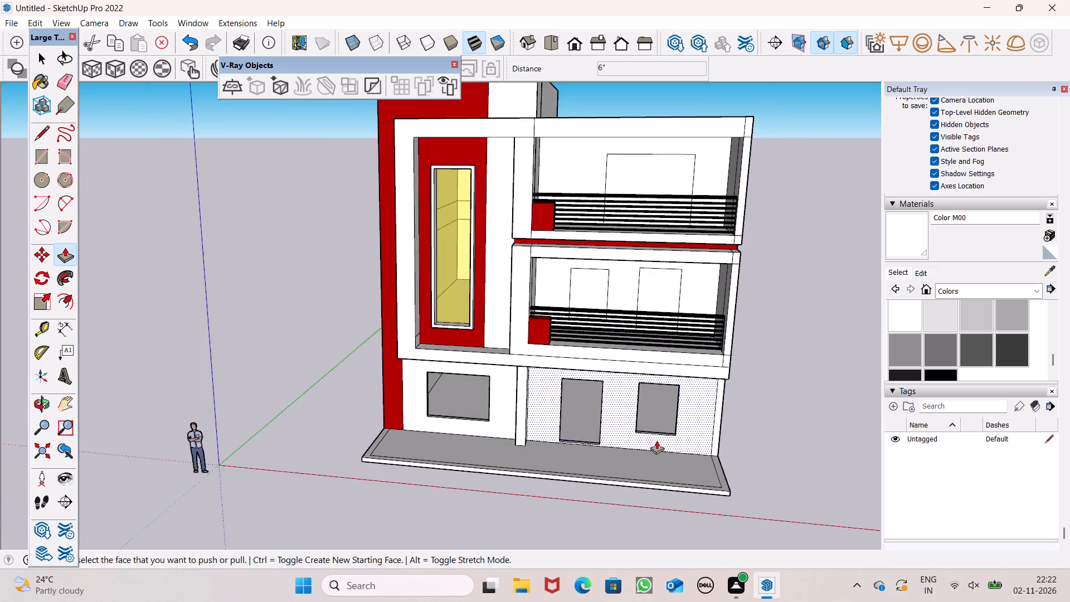
scroll(668, 326, "up", 10)
middle_click_drag(663, 352, 653, 388)
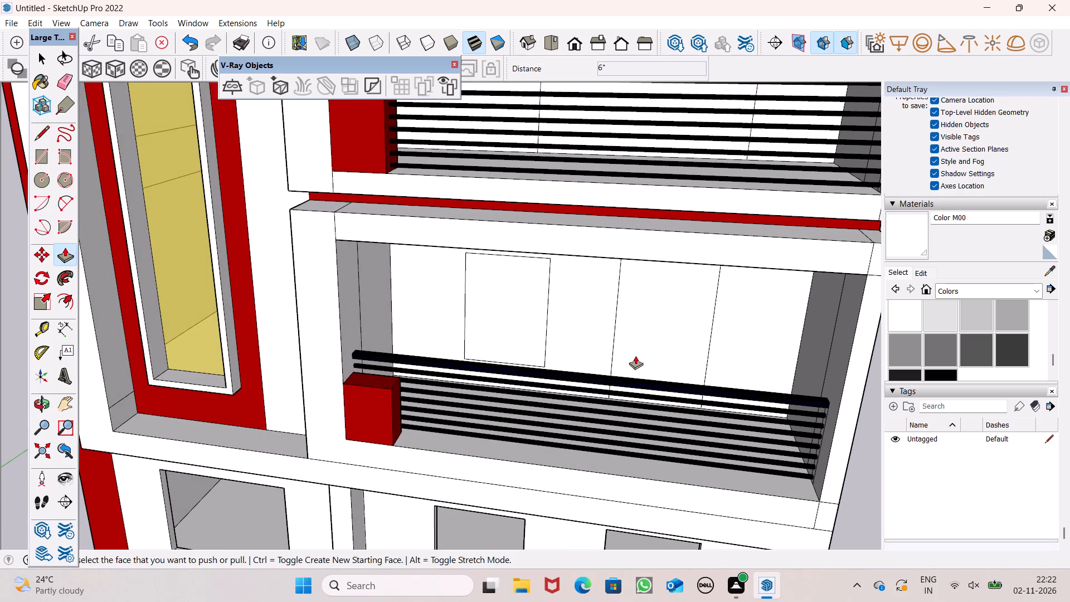
left_click_drag(635, 360, 660, 342)
scroll(572, 322, "down", 3)
left_click_drag(513, 337, 525, 329)
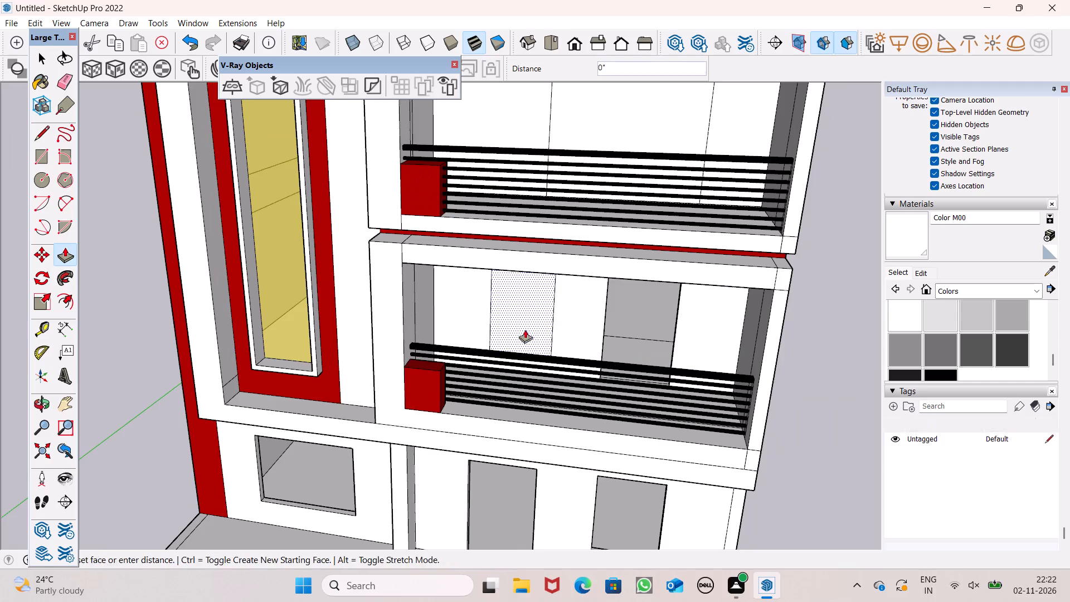
left_click_drag(525, 329, 541, 319)
Push the wide rectangle on the top balcony's back wall through the wall to cut its opening.
scroll(531, 337, "down", 7)
scroll(555, 253, "up", 5)
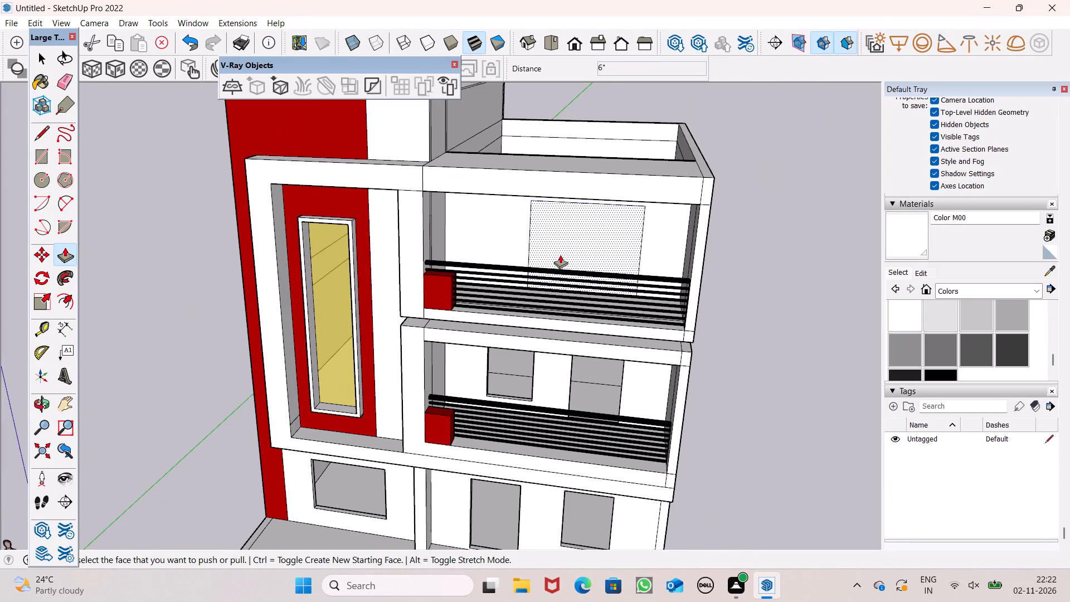
left_click_drag(558, 255, 594, 238)
scroll(502, 238, "down", 7)
key("space")
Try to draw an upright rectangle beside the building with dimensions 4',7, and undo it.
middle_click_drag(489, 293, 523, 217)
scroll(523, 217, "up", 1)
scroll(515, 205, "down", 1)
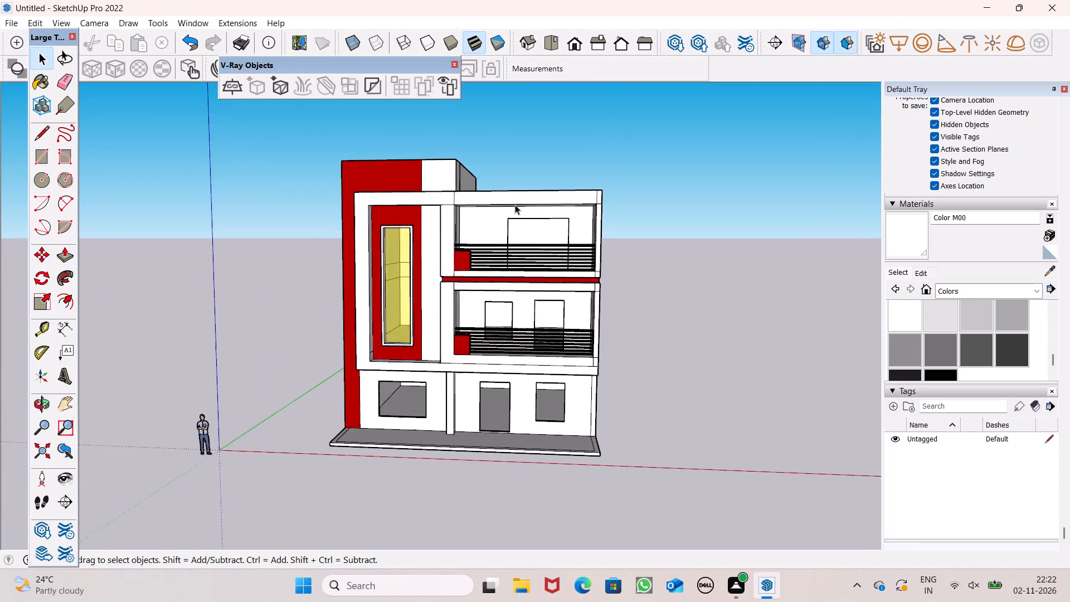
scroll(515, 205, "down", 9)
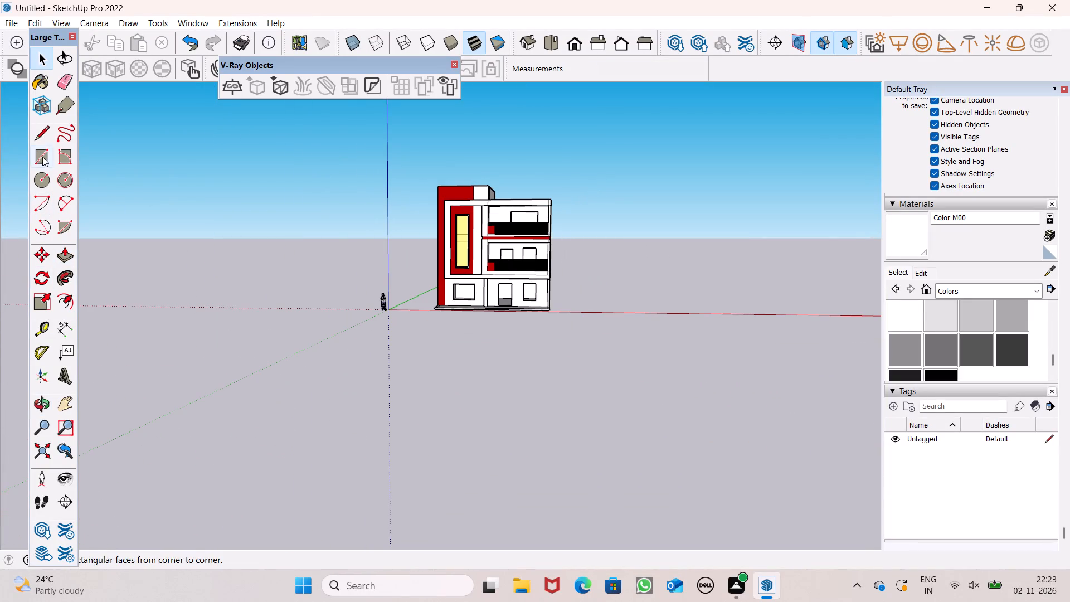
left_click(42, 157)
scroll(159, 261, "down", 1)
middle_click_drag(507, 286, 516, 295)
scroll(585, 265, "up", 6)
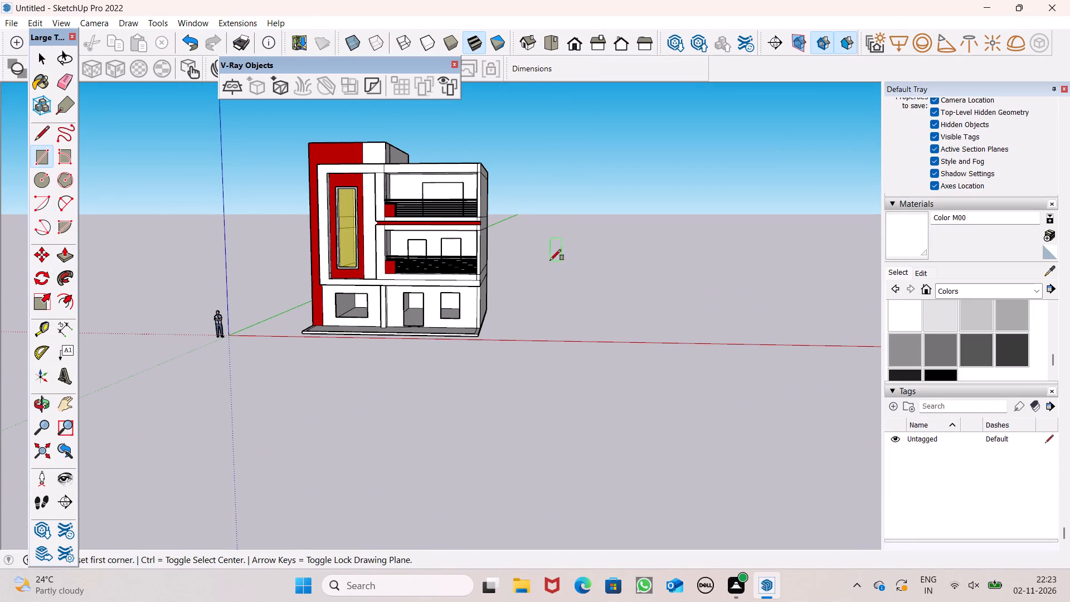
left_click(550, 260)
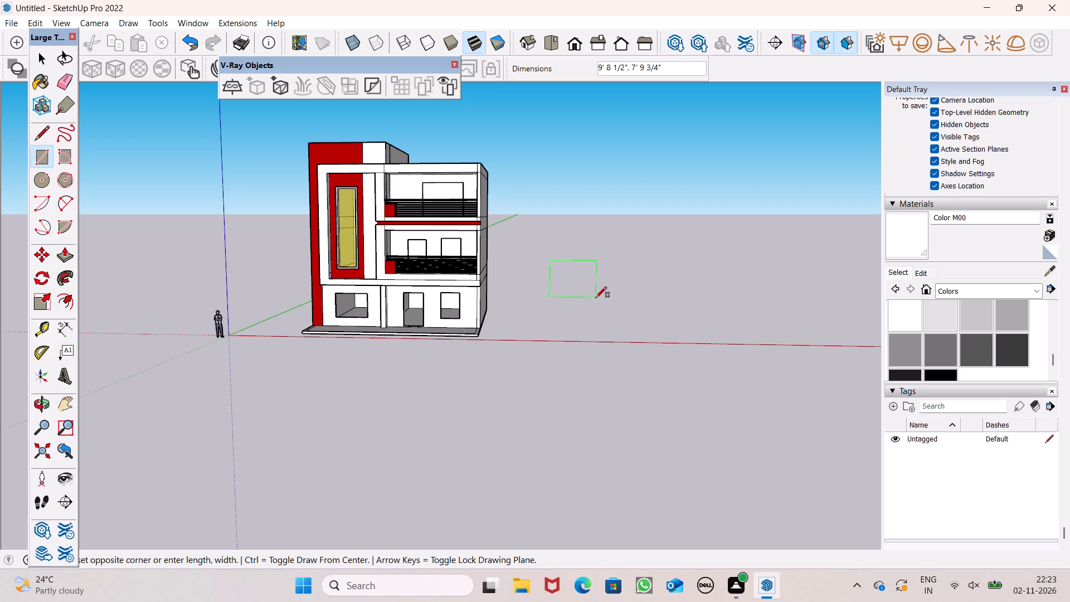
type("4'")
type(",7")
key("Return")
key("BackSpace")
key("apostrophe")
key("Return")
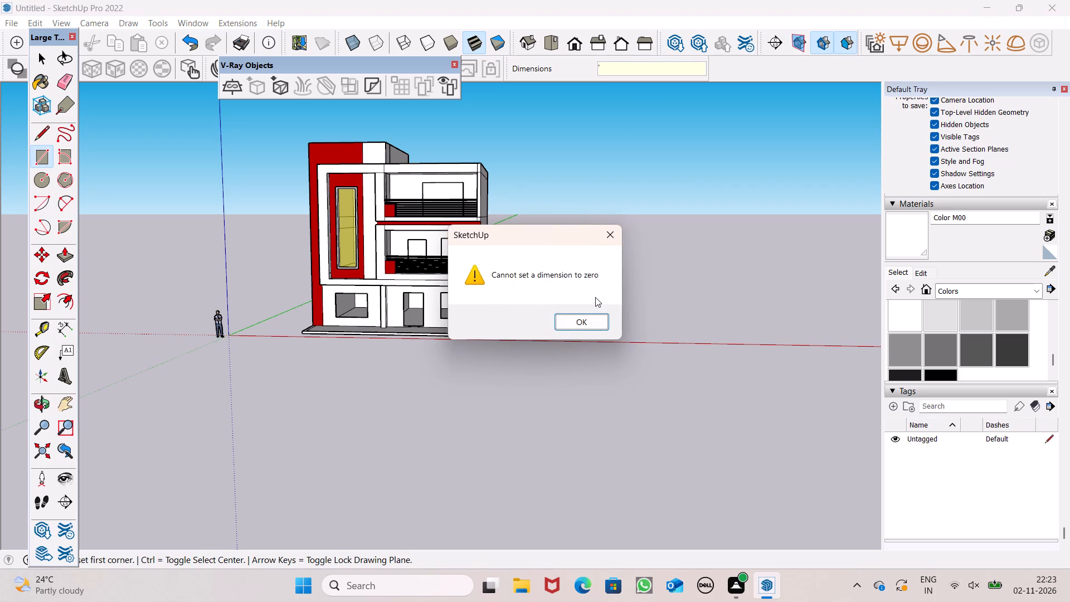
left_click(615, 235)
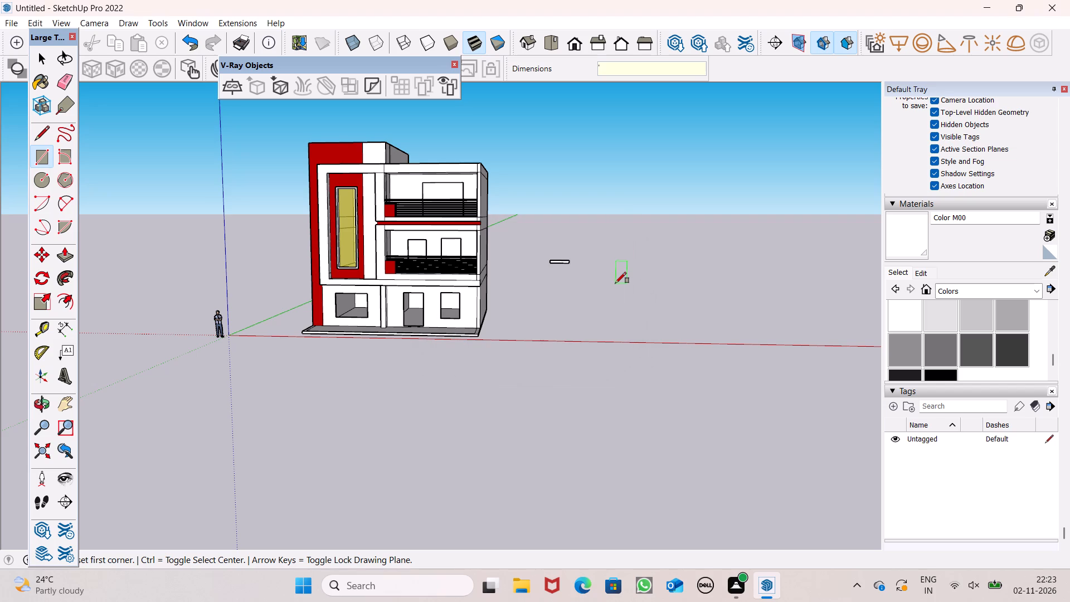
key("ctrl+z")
Draw an upright square about 10' by 10' in the empty space beside the building.
left_click(531, 258)
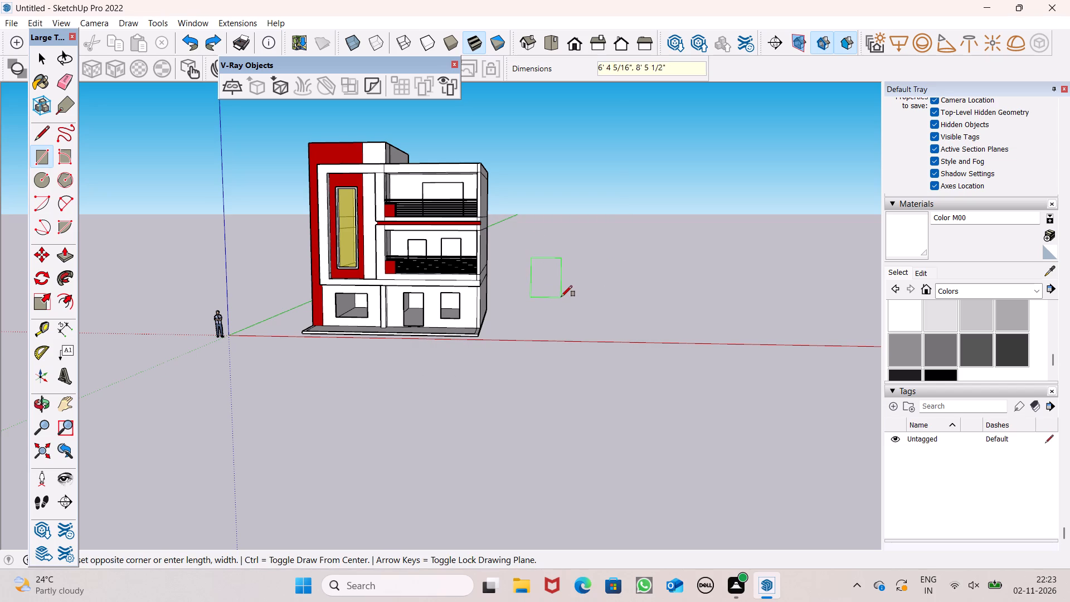
scroll(561, 297, "up", 6)
left_click(589, 313)
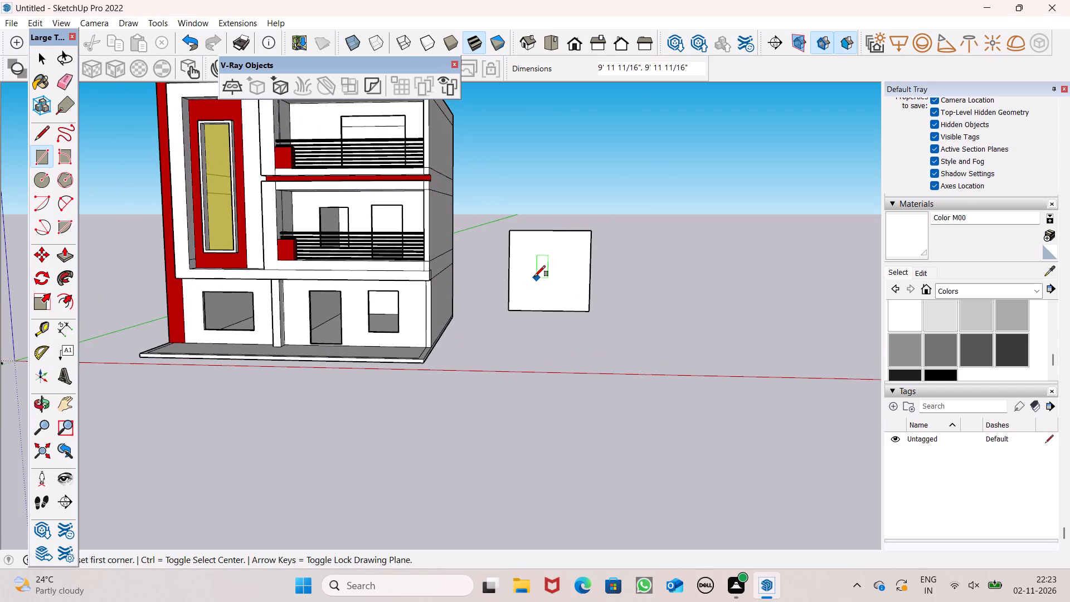
Draw an upright rectangle 4' wide by 7' high beyond the large square, away from the building.
scroll(621, 260, "down", 1)
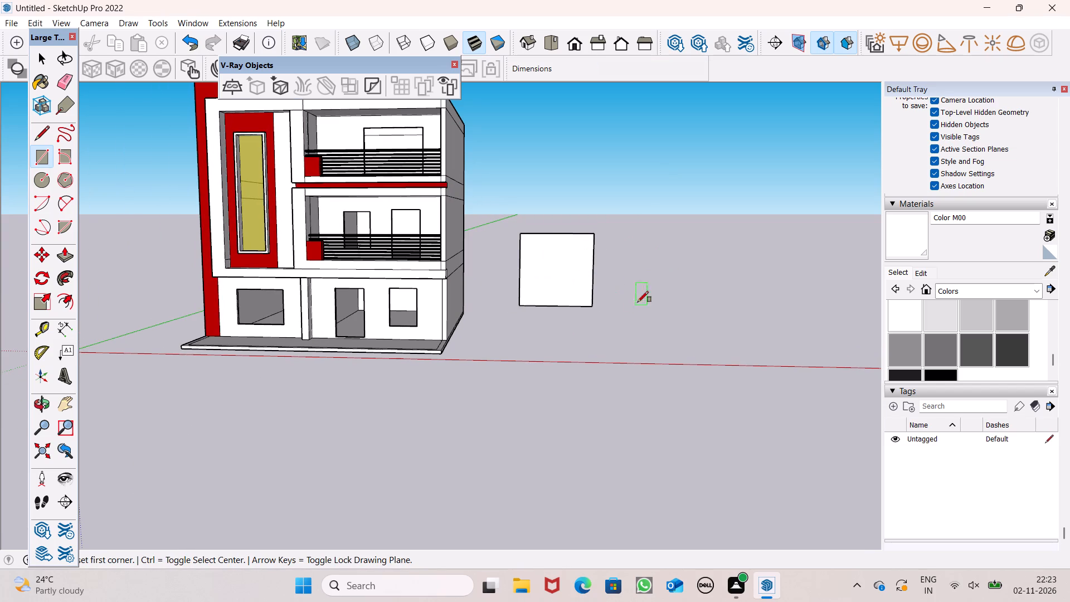
left_click(648, 237)
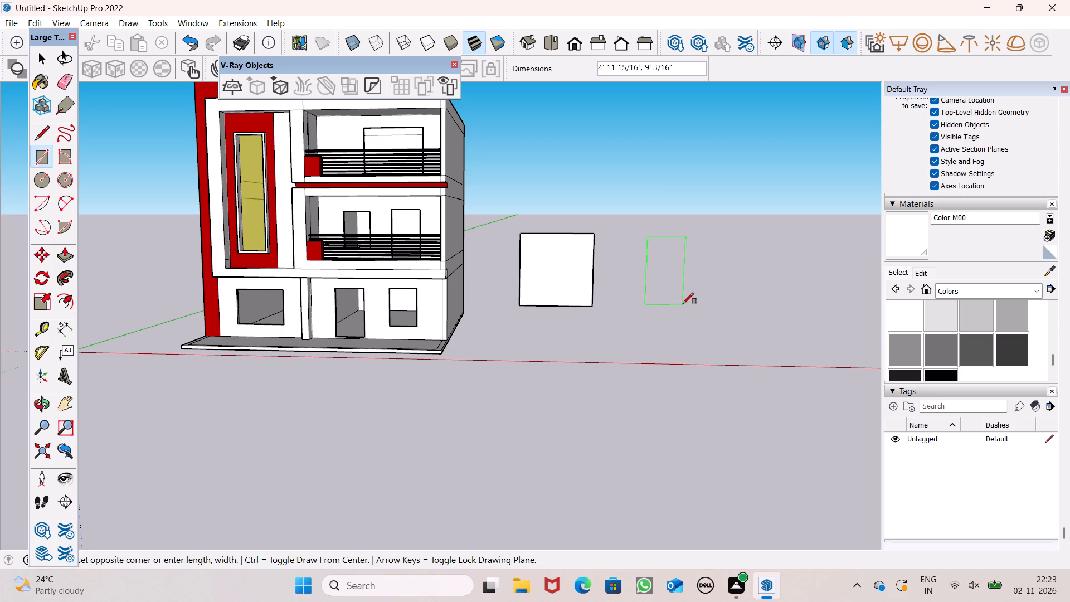
type("4',7'")
key("Return")
key("space")
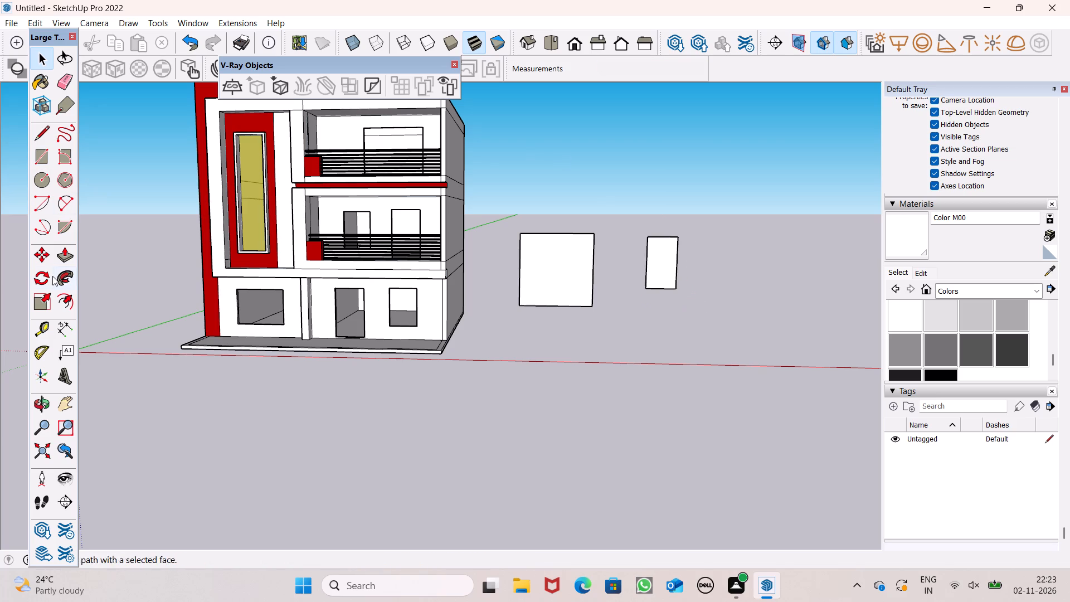
Offset the outlines of the large square and the 4' by 7' rectangle inward to form narrow frame borders.
left_click(63, 302)
scroll(651, 279, "up", 5)
scroll(521, 232, "up", 3)
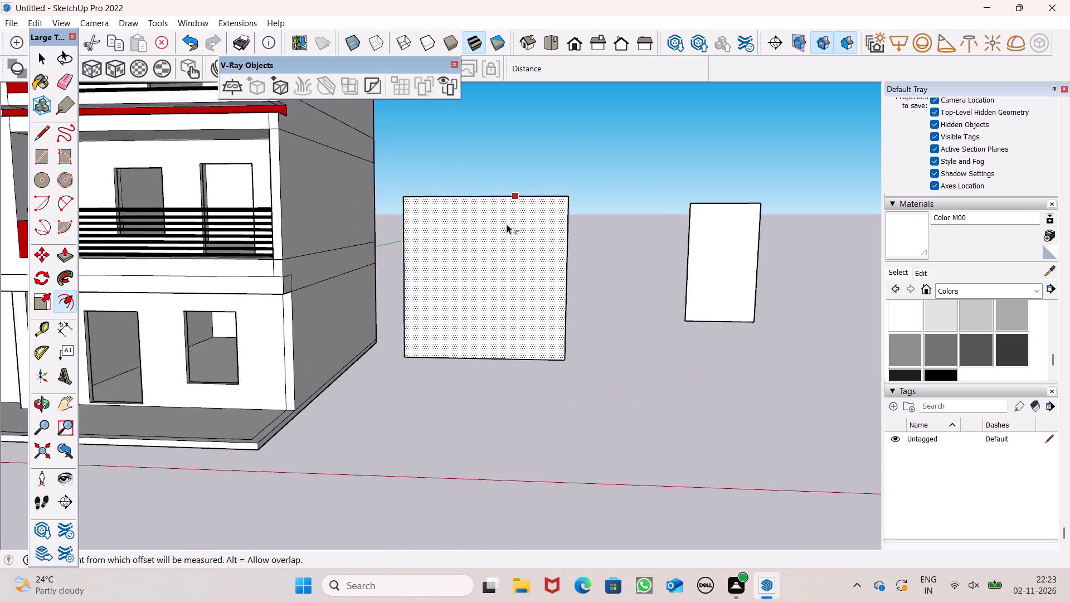
scroll(507, 224, "up", 1)
left_click_drag(488, 214, 478, 201)
scroll(745, 216, "up", 2)
left_click_drag(742, 210, 736, 211)
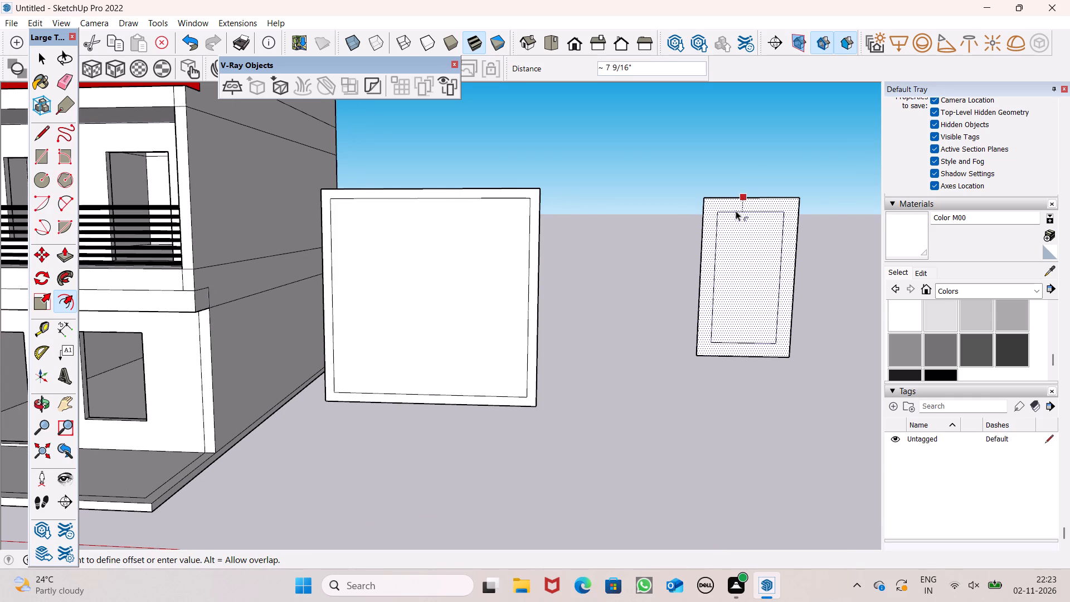
left_click_drag(736, 211, 736, 206)
scroll(695, 158, "down", 4)
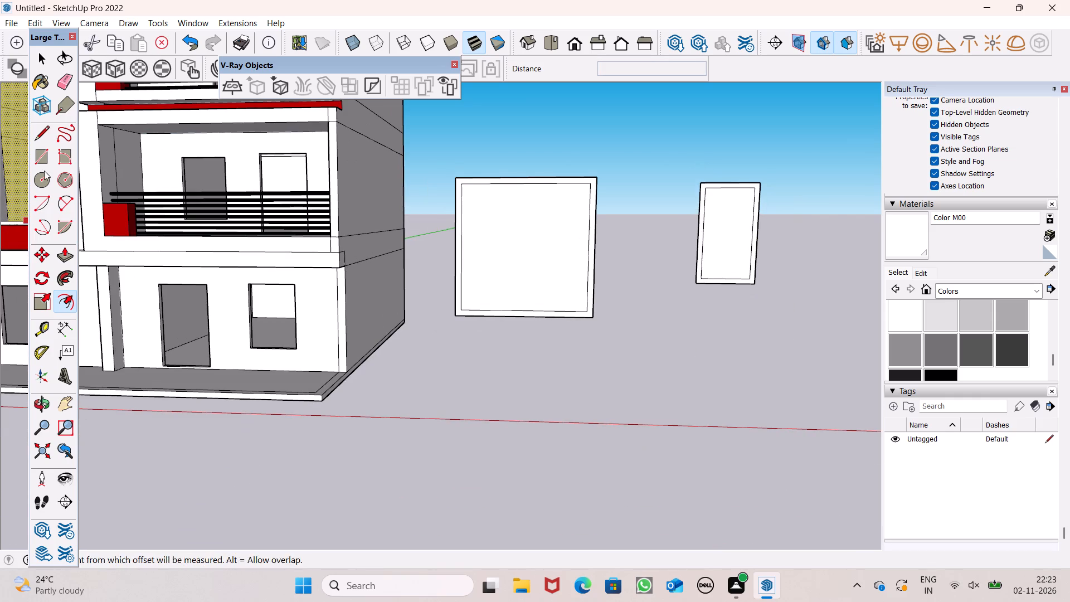
Draw a vertical mullion strip about 3 11/16" by 9' 1 5/16" down the middle of the large square's inner panel.
left_click(41, 154)
scroll(430, 213, "up", 5)
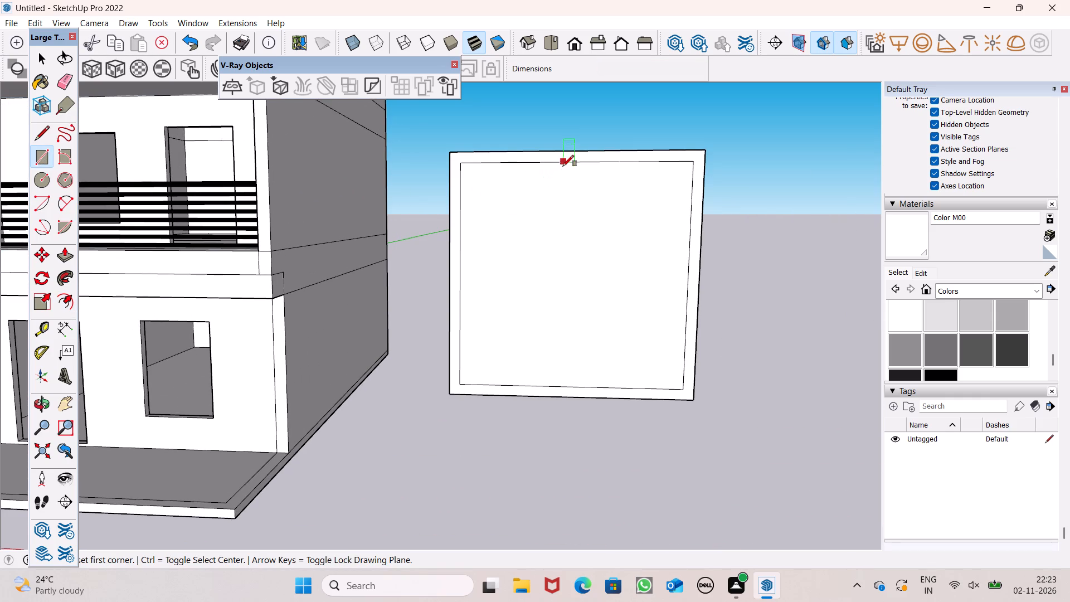
left_click(567, 163)
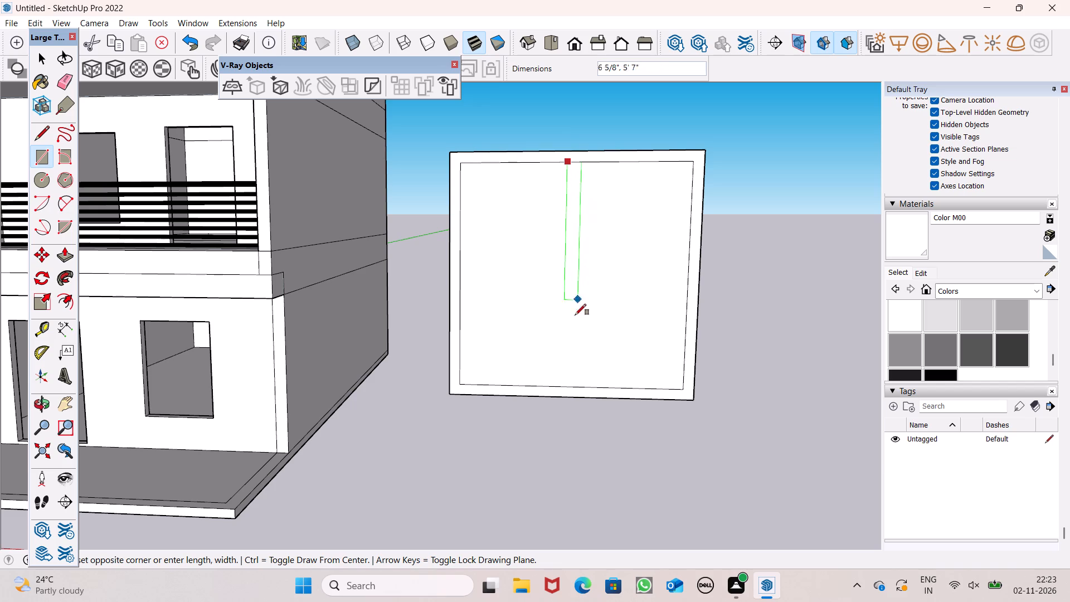
left_click(575, 386)
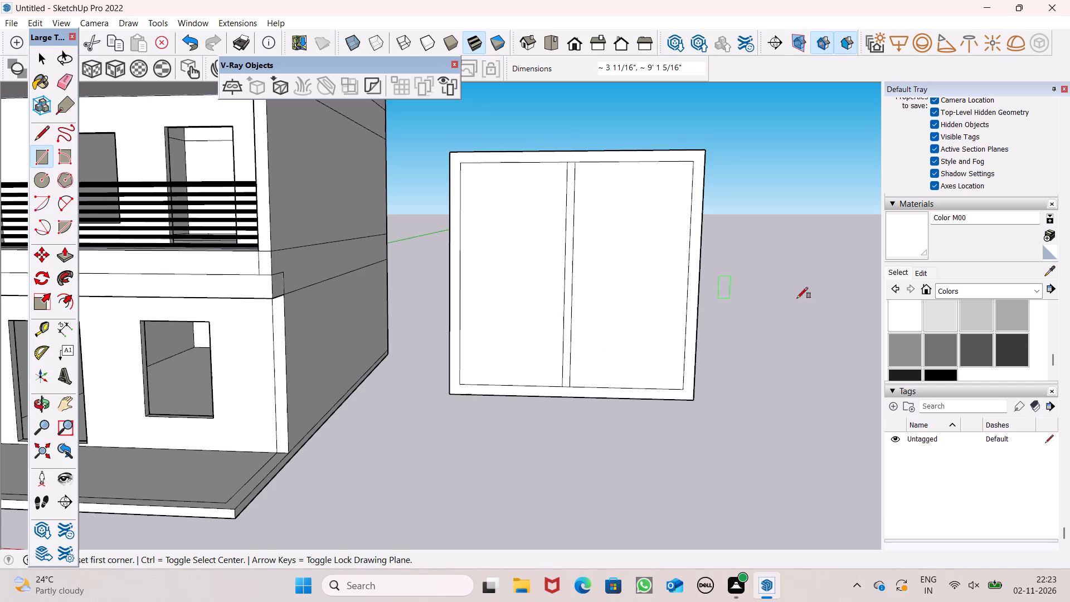
Paint the front of the large square's border and central mullion with brown Color C08.
scroll(997, 350, "up", 6)
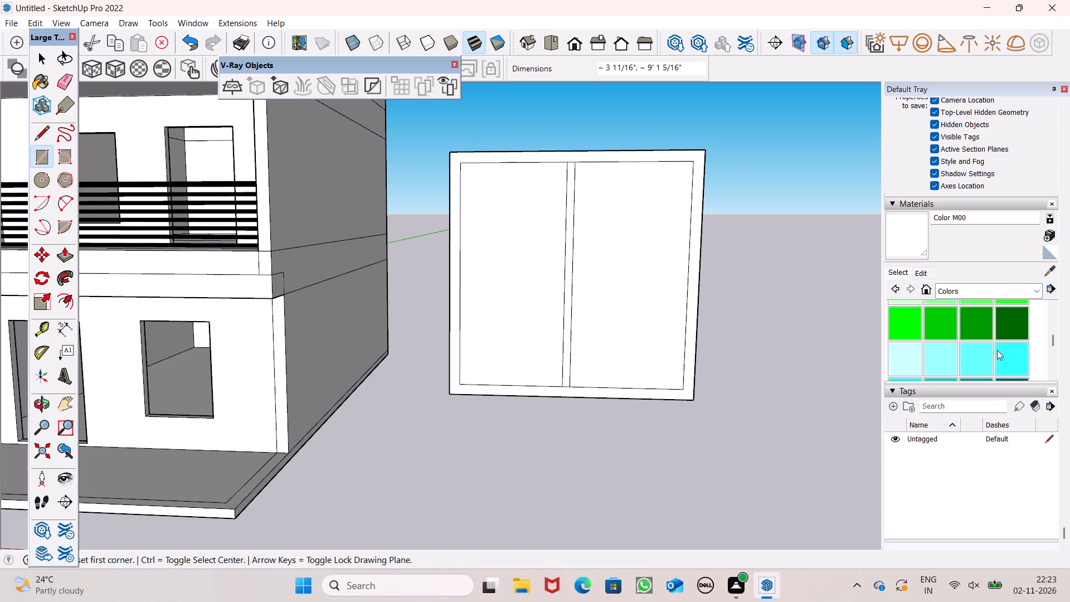
scroll(997, 350, "up", 5)
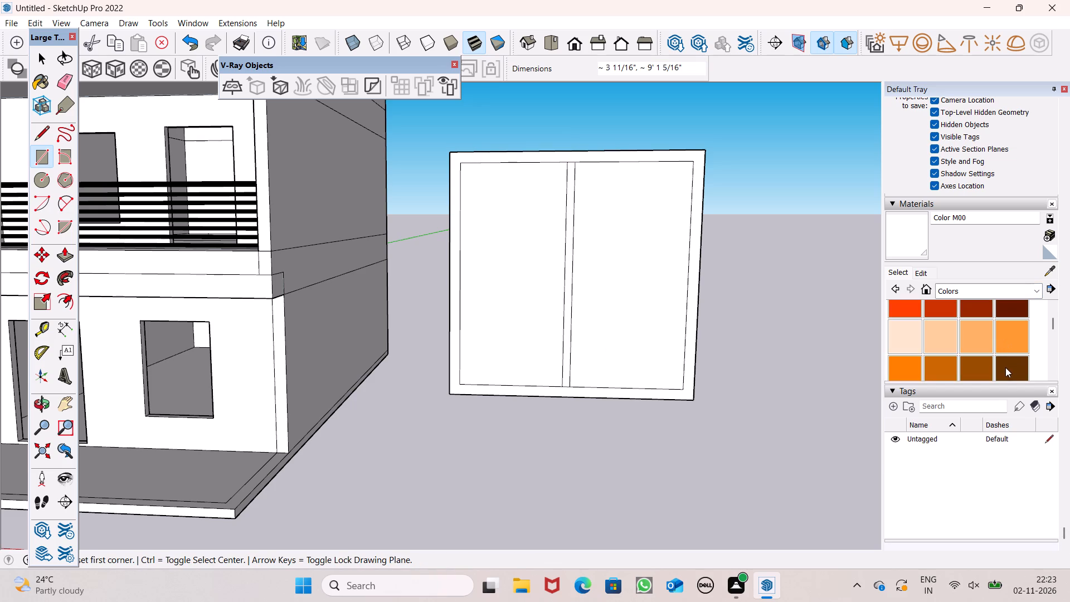
left_click(1005, 367)
left_click(570, 160)
left_click(570, 172)
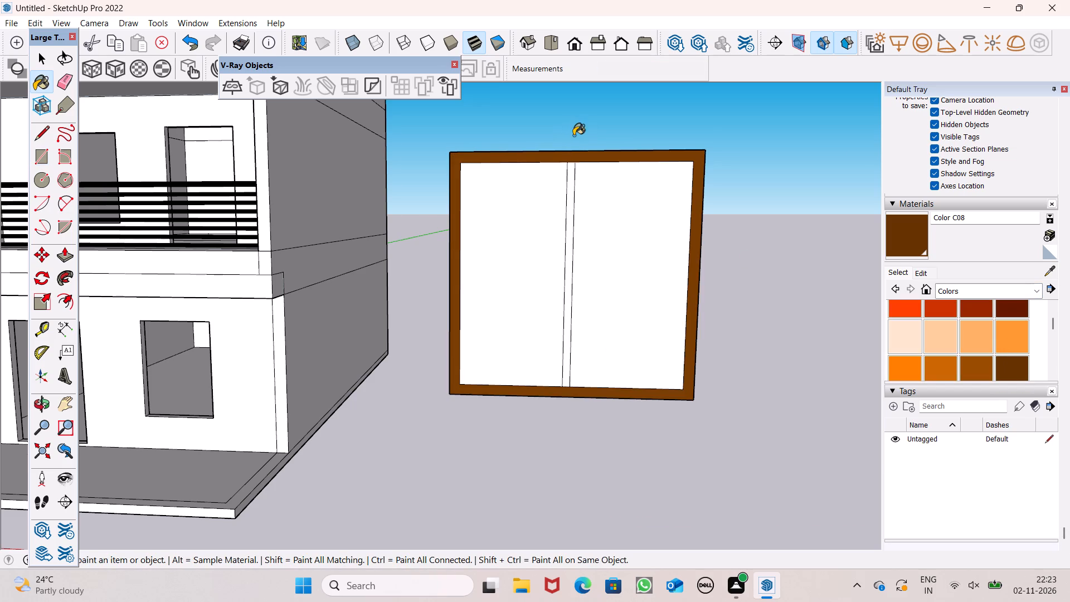
Paint the front border of the 4' by 7' rectangle with brown Color C08.
scroll(574, 135, "down", 7)
middle_click_drag(658, 245, 460, 329)
scroll(562, 329, "up", 6)
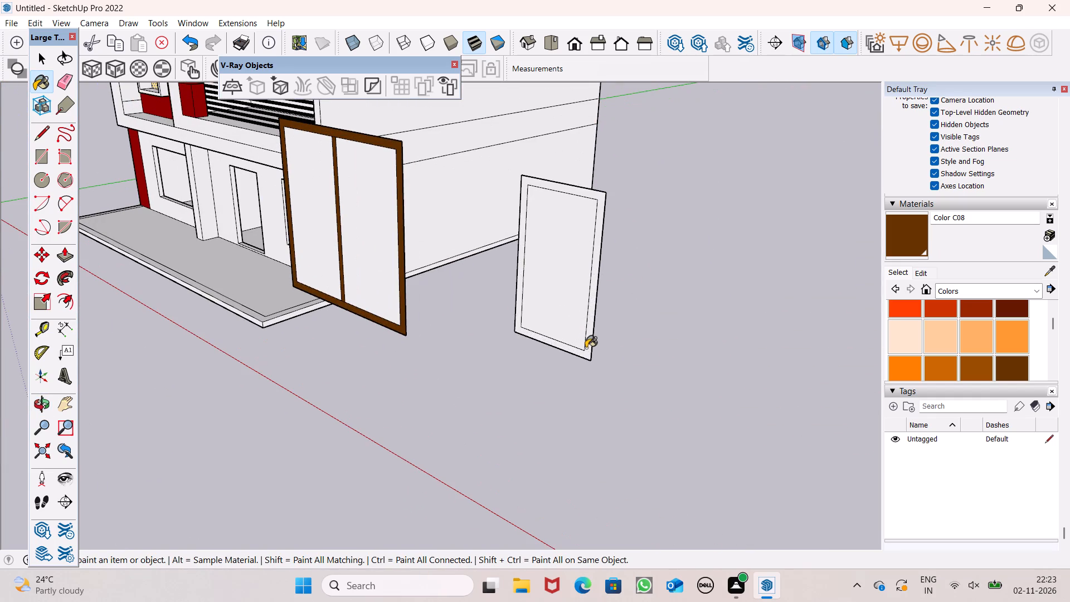
left_click(586, 348)
Paint the back of the large square's border and central mullion with brown Color C08.
middle_click_drag(601, 315, 274, 376)
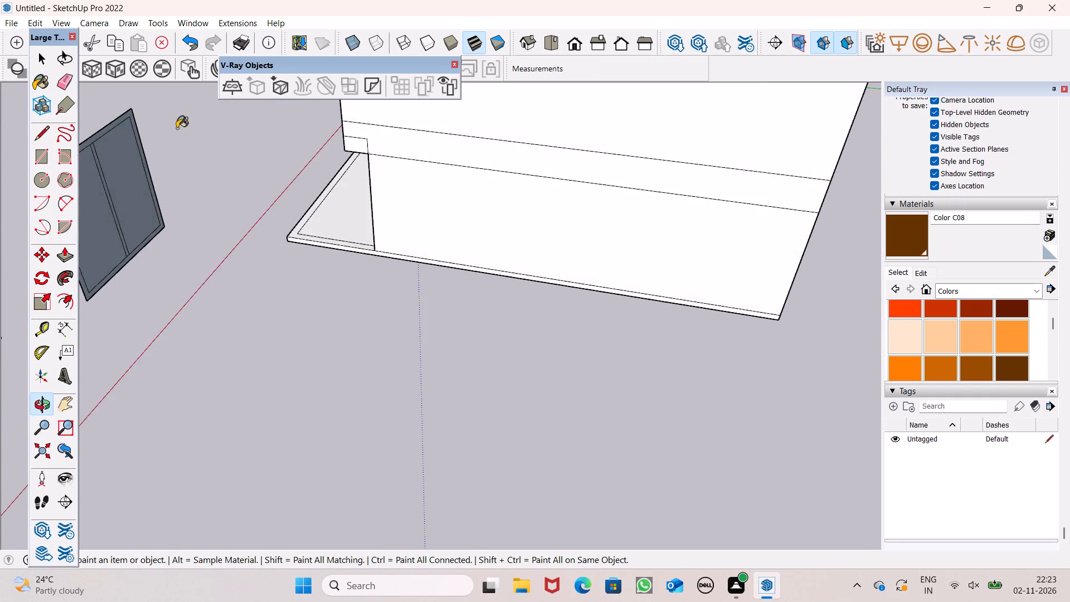
scroll(179, 129, "down", 5)
scroll(123, 139, "up", 10)
left_click(138, 122)
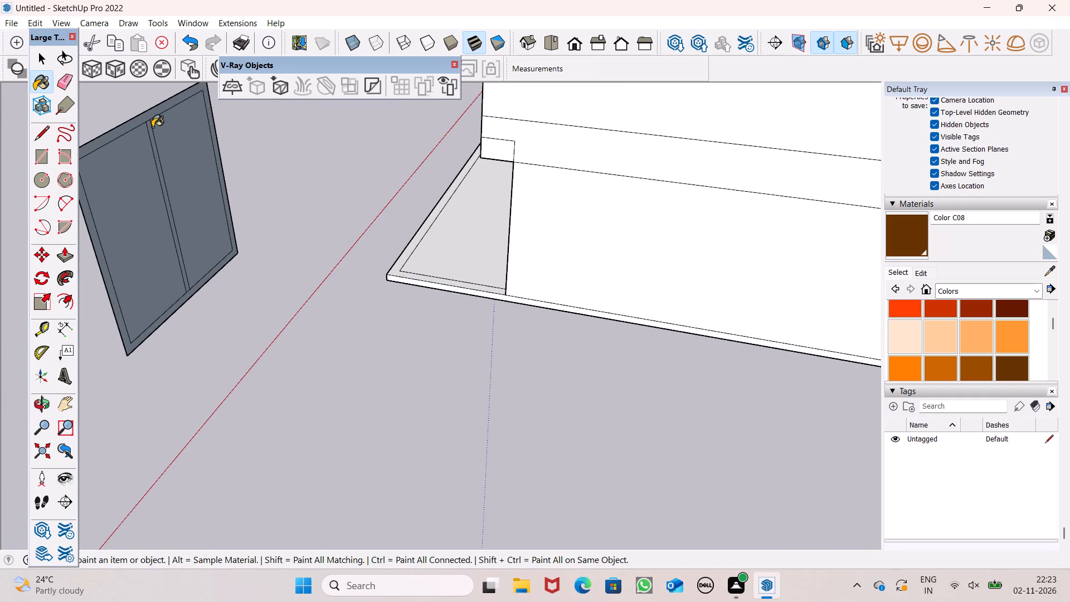
left_click(152, 127)
left_click(150, 128)
scroll(200, 129, "down", 8)
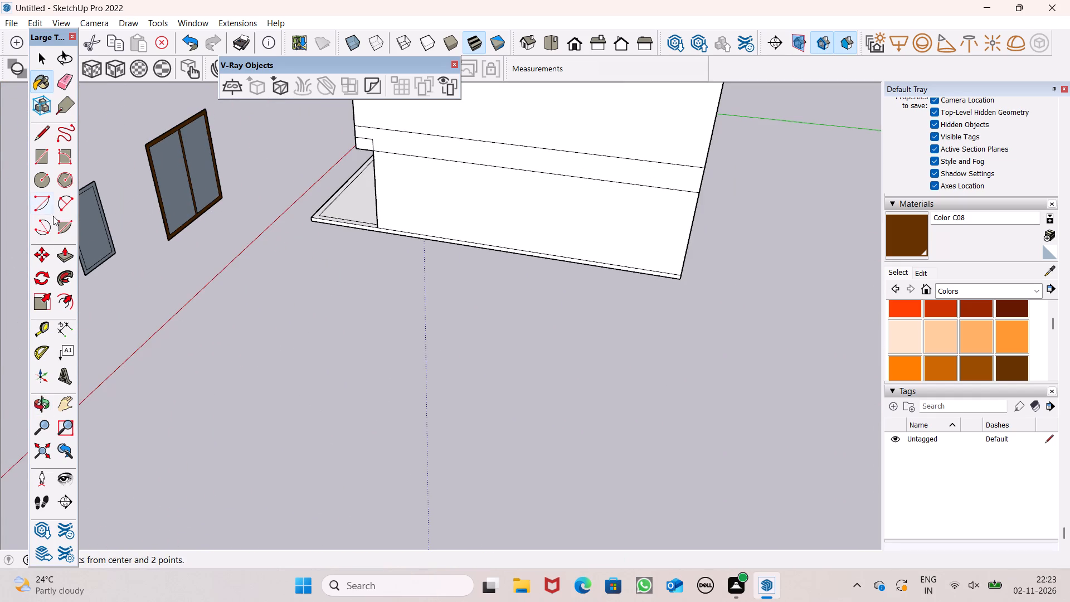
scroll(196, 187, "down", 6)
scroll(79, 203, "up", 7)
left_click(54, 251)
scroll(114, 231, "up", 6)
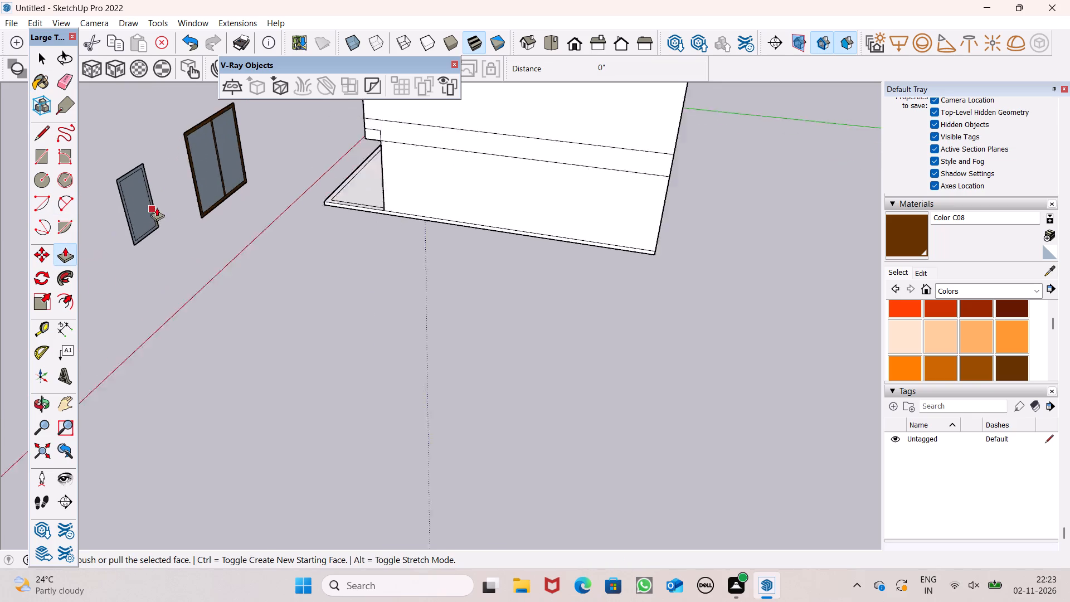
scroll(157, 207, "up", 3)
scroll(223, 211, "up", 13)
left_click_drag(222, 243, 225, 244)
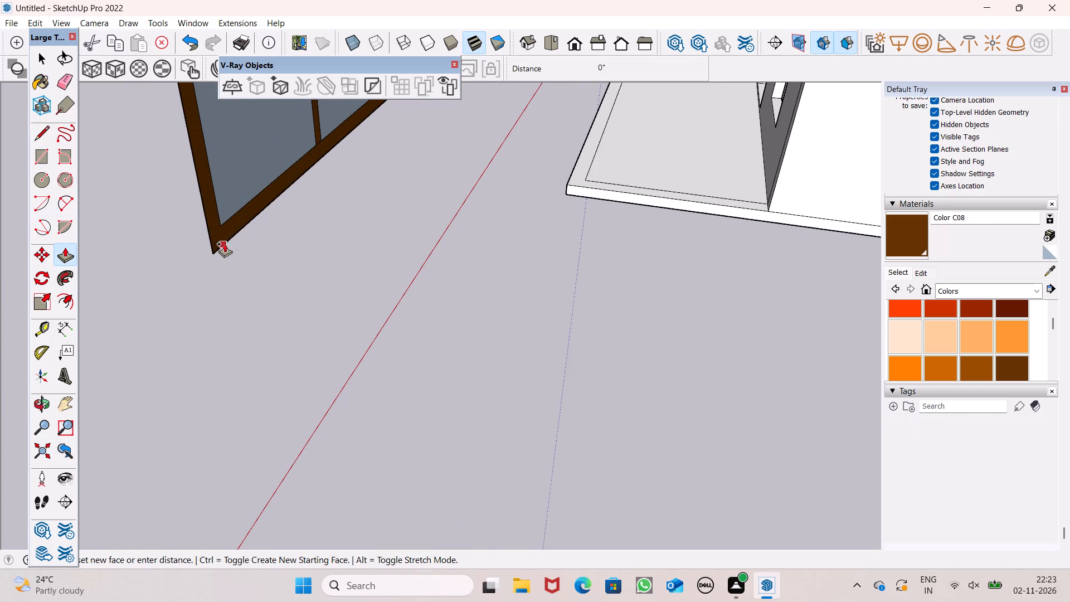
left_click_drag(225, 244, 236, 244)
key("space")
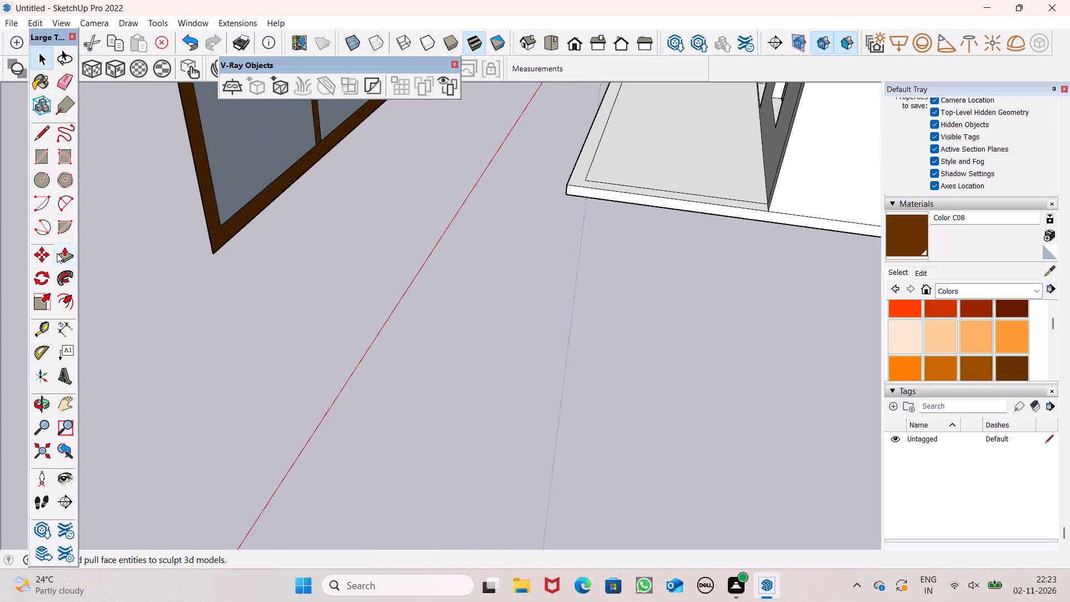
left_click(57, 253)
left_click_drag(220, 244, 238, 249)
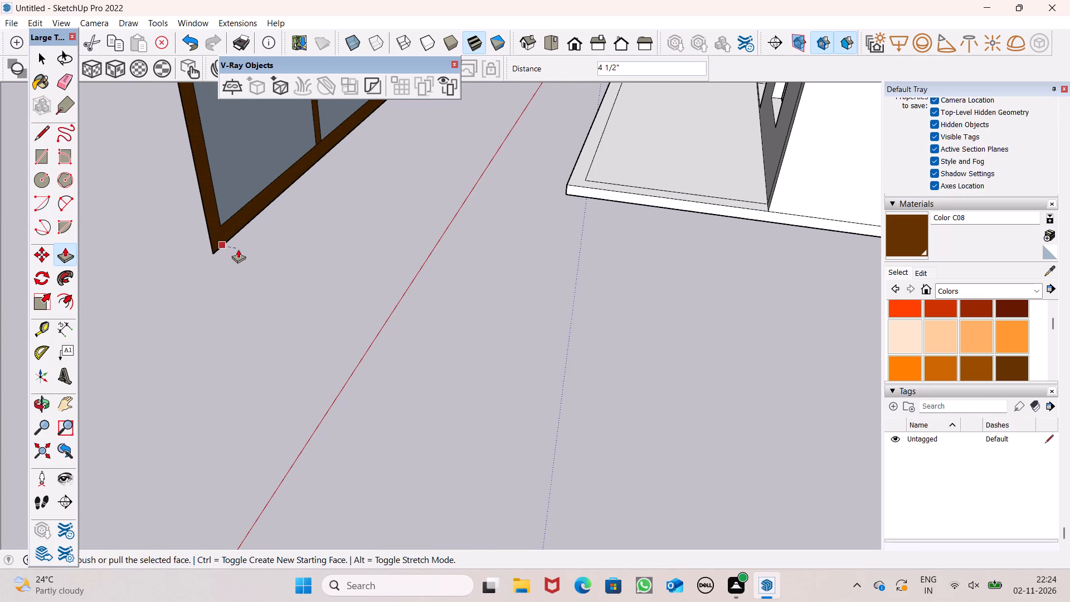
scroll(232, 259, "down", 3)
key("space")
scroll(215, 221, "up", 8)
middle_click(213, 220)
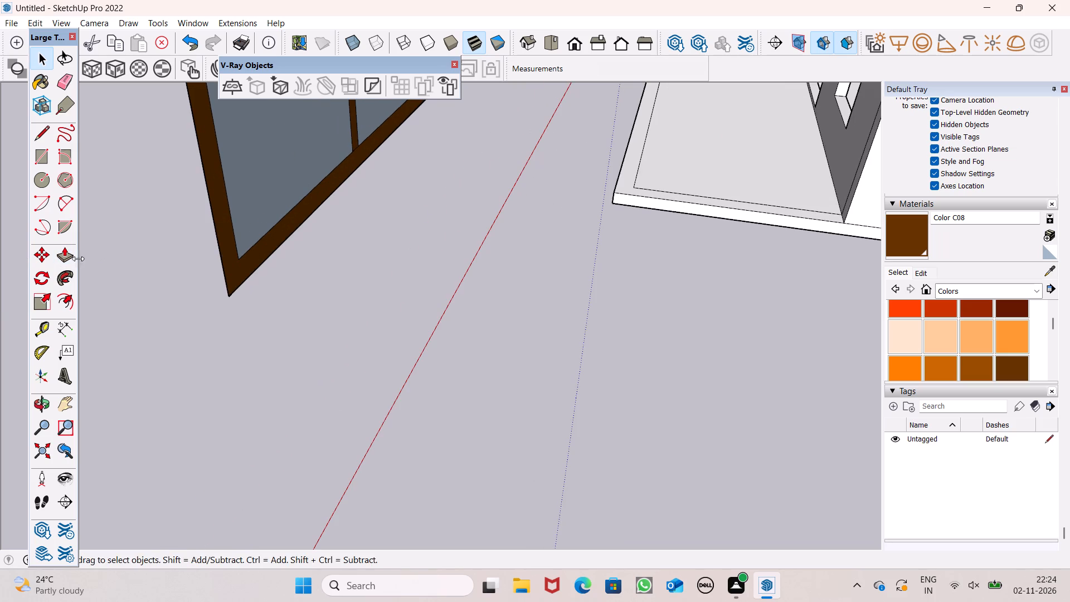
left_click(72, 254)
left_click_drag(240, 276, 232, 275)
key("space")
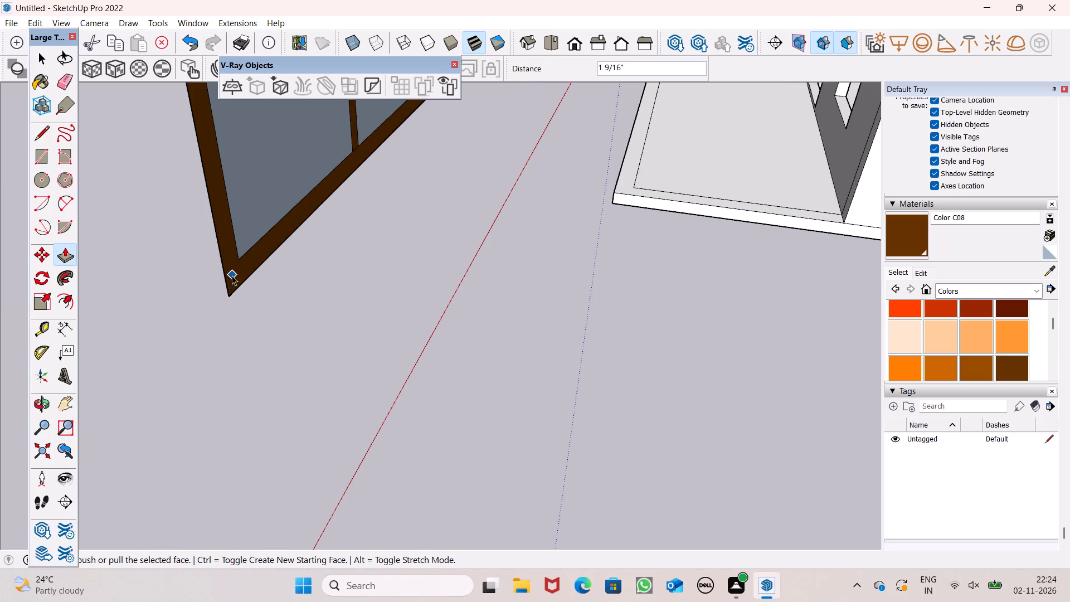
Pull the large square's border and central mullion out 5 1/4" with Push/Pull.
scroll(290, 313, "down", 13)
middle_click_drag(300, 299, 376, 273)
left_click(372, 275)
left_click(364, 276)
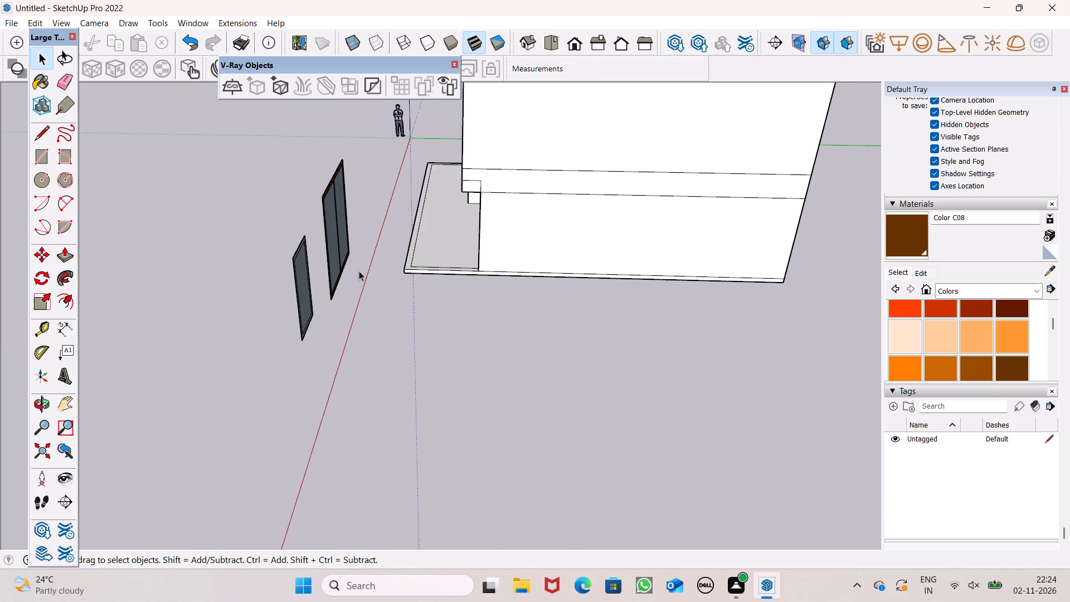
scroll(339, 268, "up", 9)
middle_click_drag(329, 322, 254, 339)
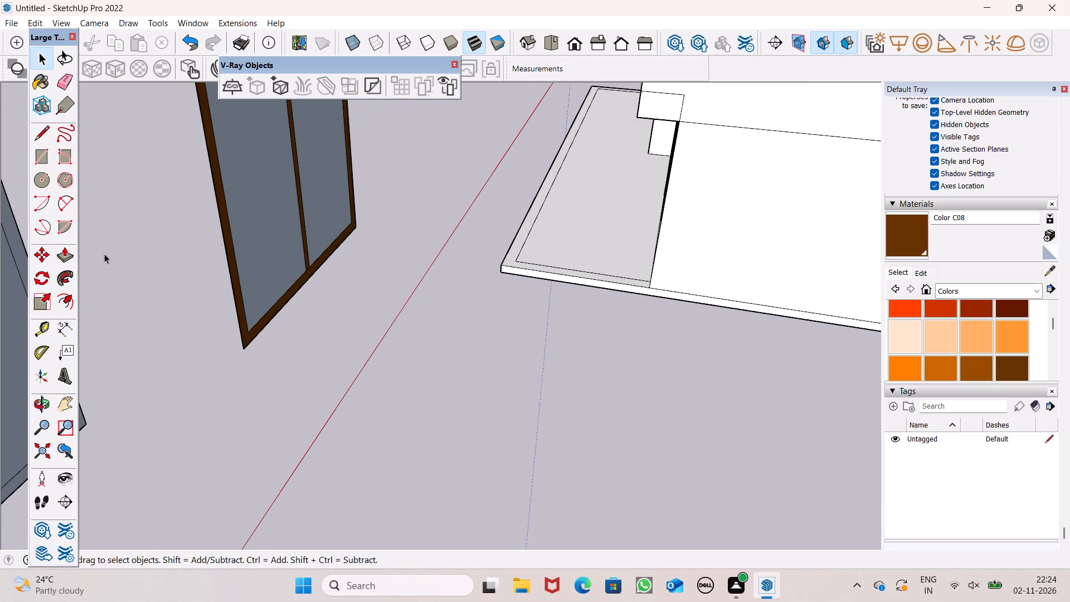
left_click(71, 253)
scroll(237, 315, "up", 6)
left_click_drag(254, 339, 262, 346)
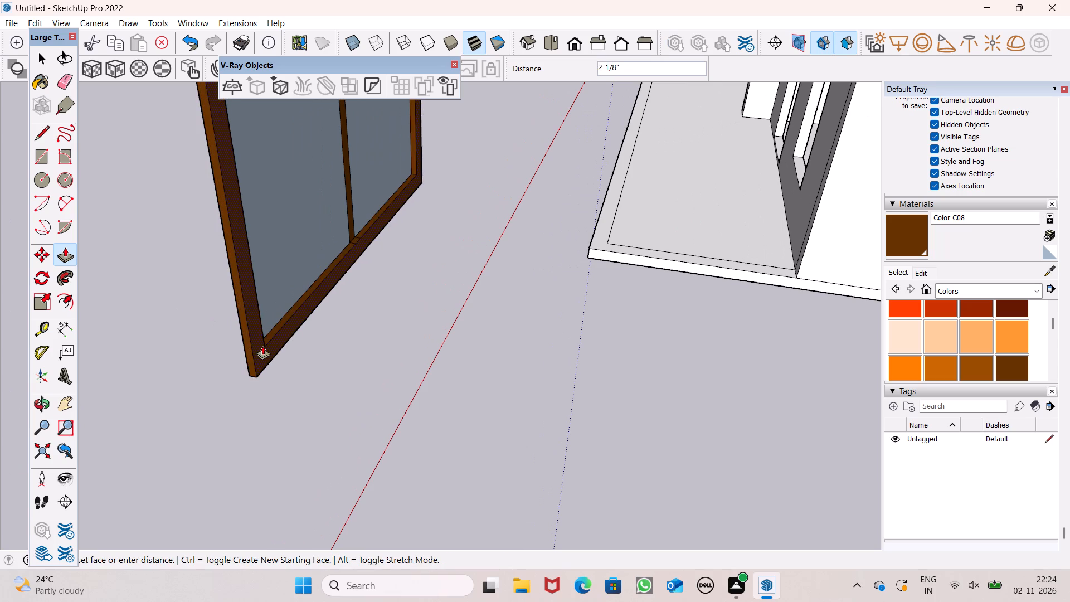
left_click_drag(262, 346, 272, 353)
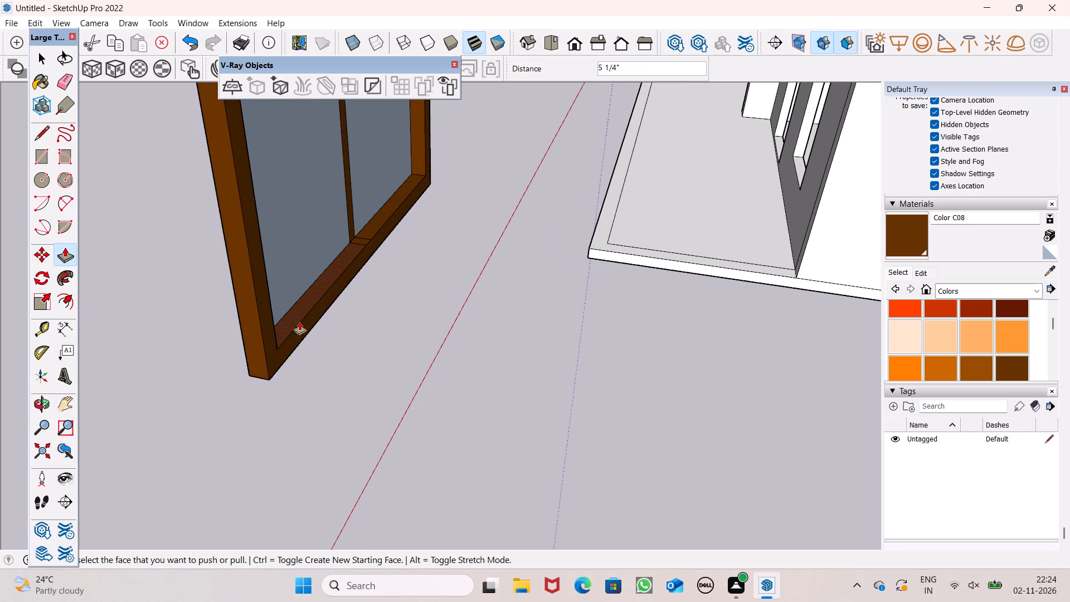
left_click_drag(351, 230, 357, 261)
Paint the front panel and border of the 4' by 7' rectangle with Wood Veneer 01.
scroll(335, 280, "down", 4)
middle_click_drag(250, 358, 595, 356)
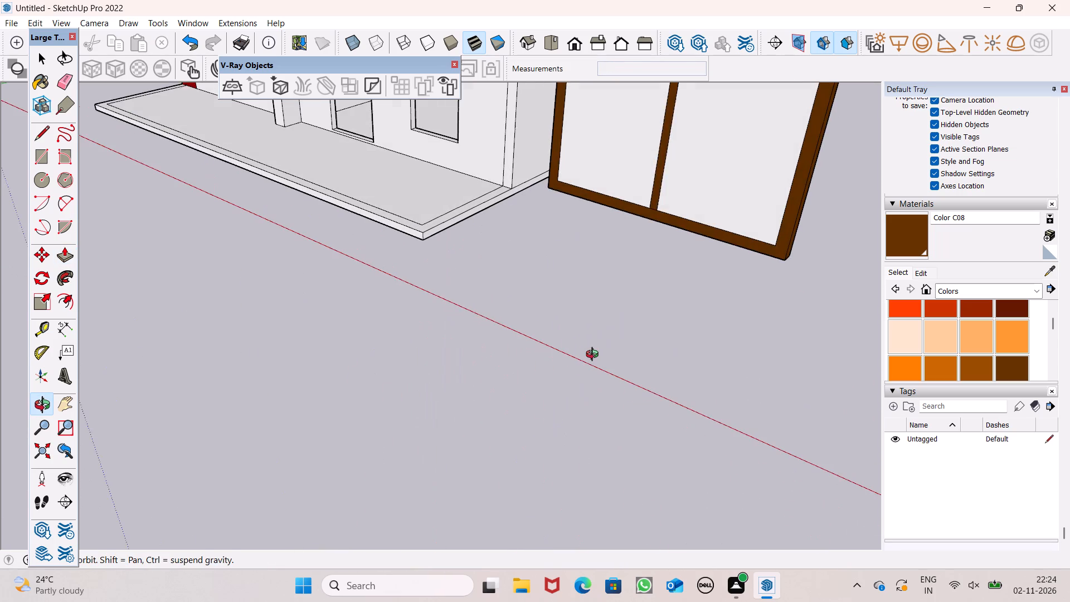
middle_click_drag(595, 356, 595, 355)
scroll(548, 318, "down", 6)
middle_click_drag(510, 331, 638, 280)
scroll(586, 266, "down", 3)
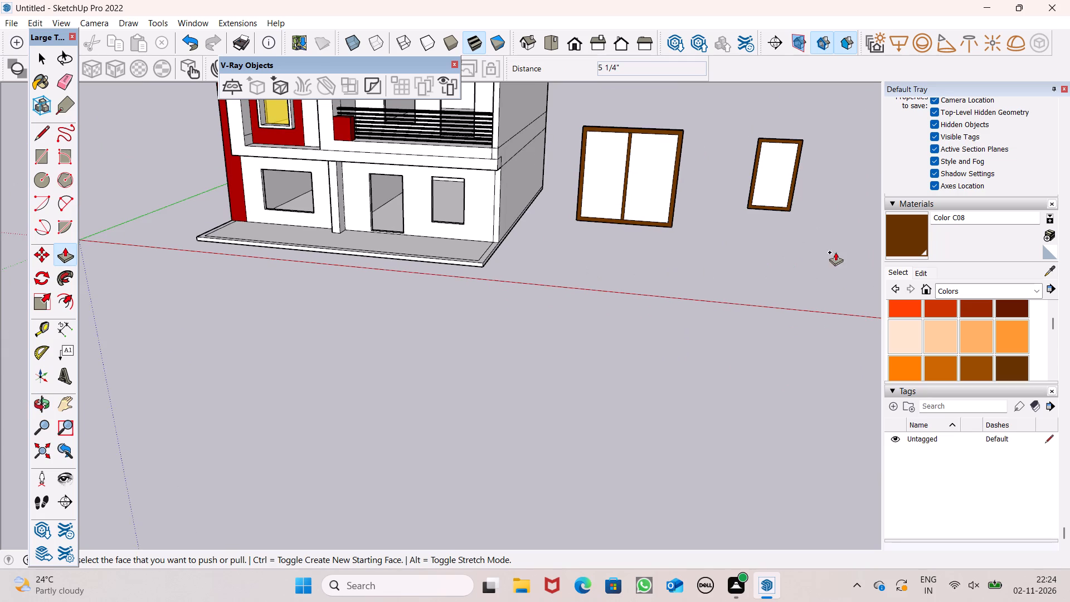
middle_click_drag(733, 254, 638, 299)
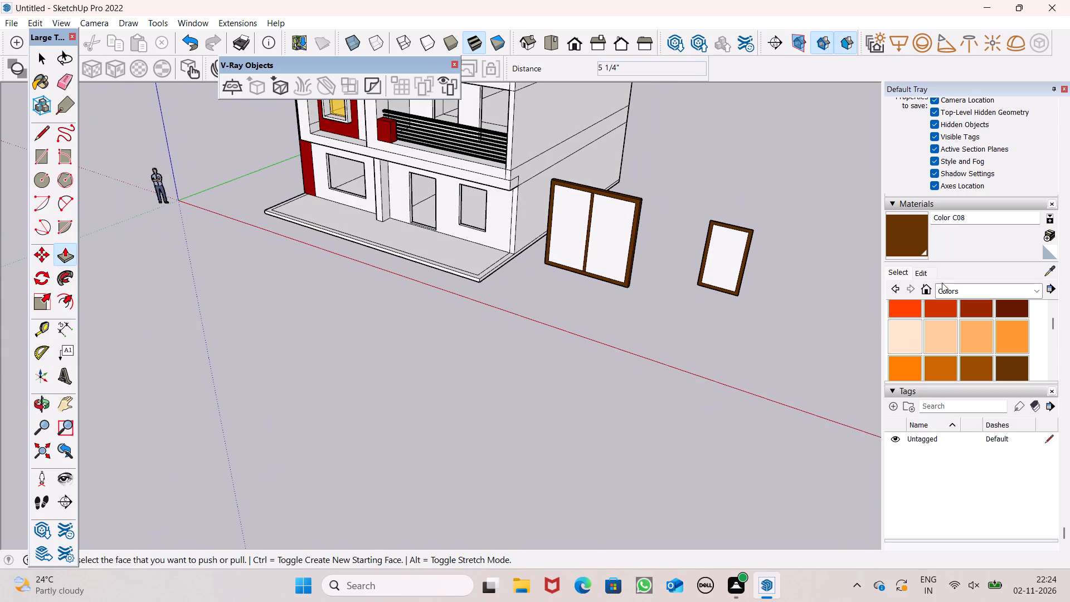
left_click(953, 292)
left_click(984, 475)
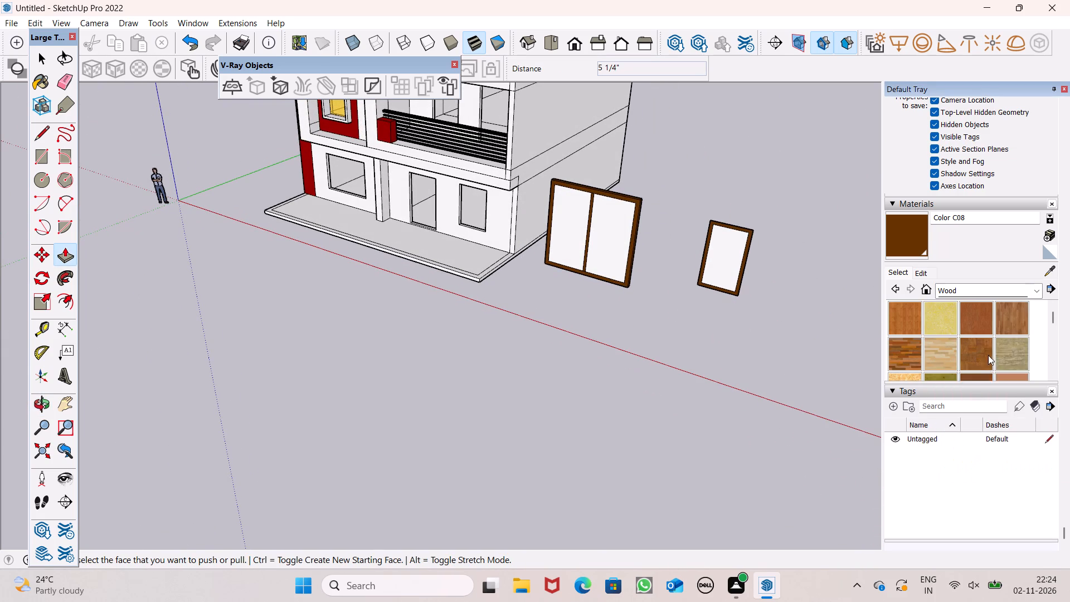
scroll(991, 333, "down", 5)
left_click(970, 326)
scroll(703, 271, "up", 7)
left_click(723, 244)
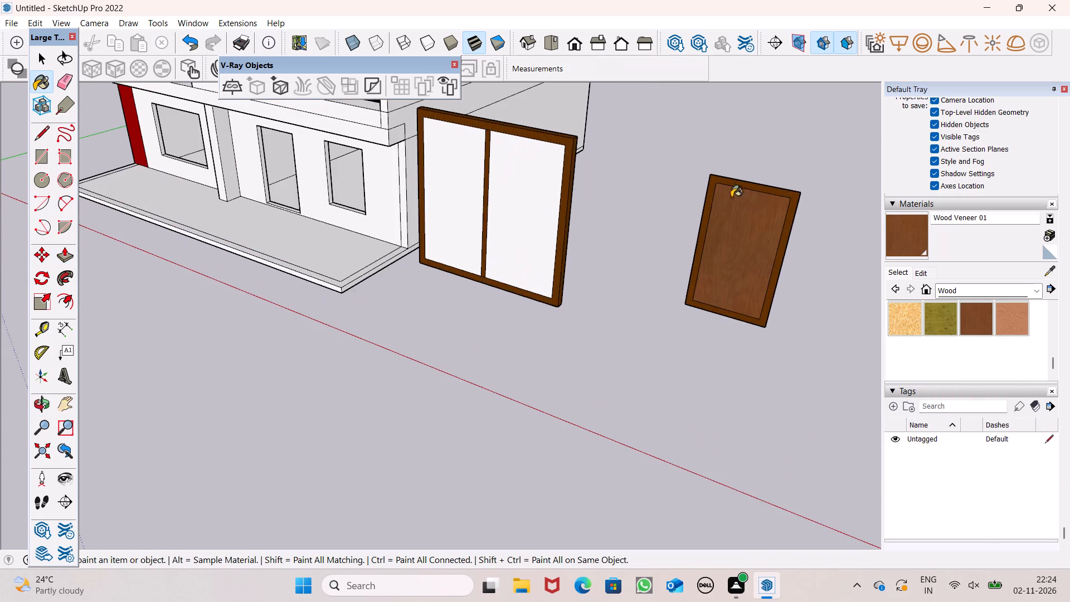
scroll(733, 191, "up", 8)
left_click(756, 178)
Paint the back panel and border of the 4' by 7' rectangle with Wood Veneer 01.
scroll(744, 210, "down", 3)
middle_click_drag(748, 275, 272, 259)
scroll(272, 259, "up", 1)
left_click(237, 245)
left_click(241, 217)
Pull the front border of the 4' by 7' wood-veneer rectangle outward to form a raised door frame.
middle_click_drag(204, 308, 914, 237)
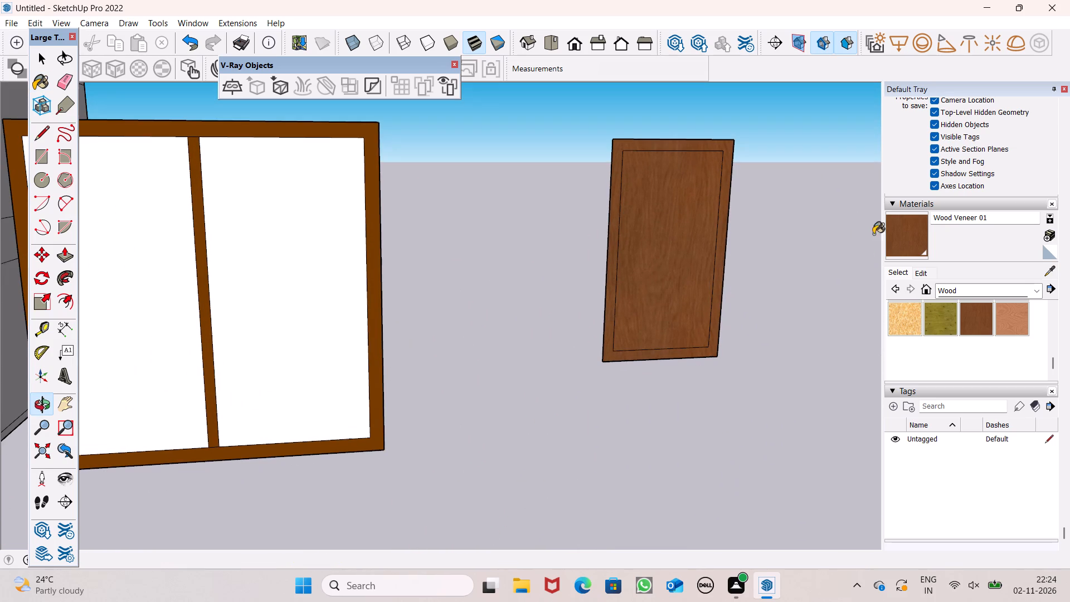
left_click(72, 260)
left_click_drag(712, 349, 711, 357)
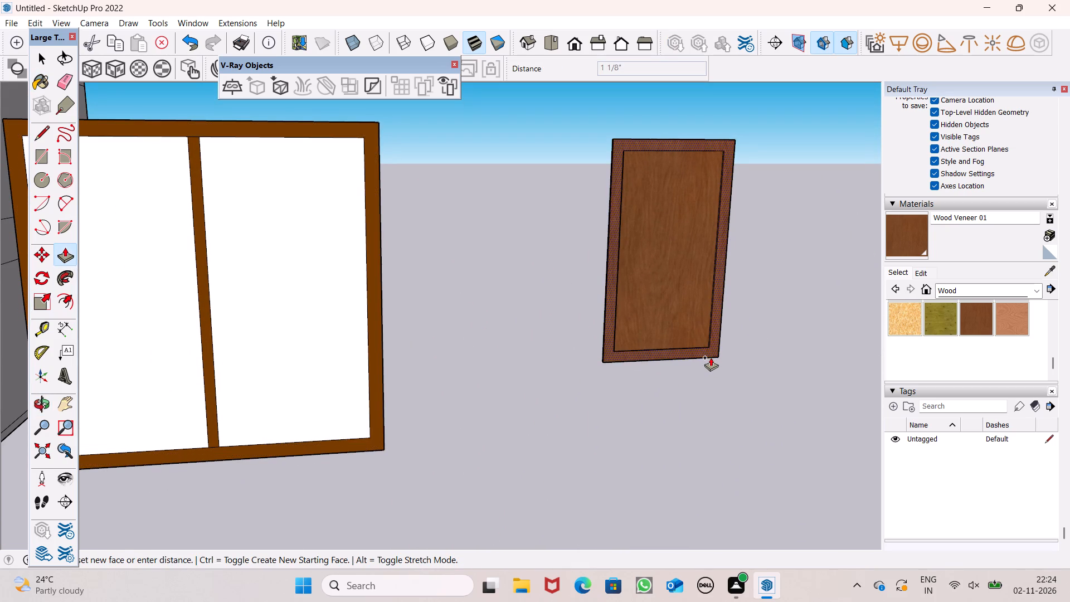
left_click_drag(711, 357, 716, 361)
scroll(653, 359, "down", 5)
middle_click_drag(779, 417, 721, 513)
scroll(757, 448, "up", 1)
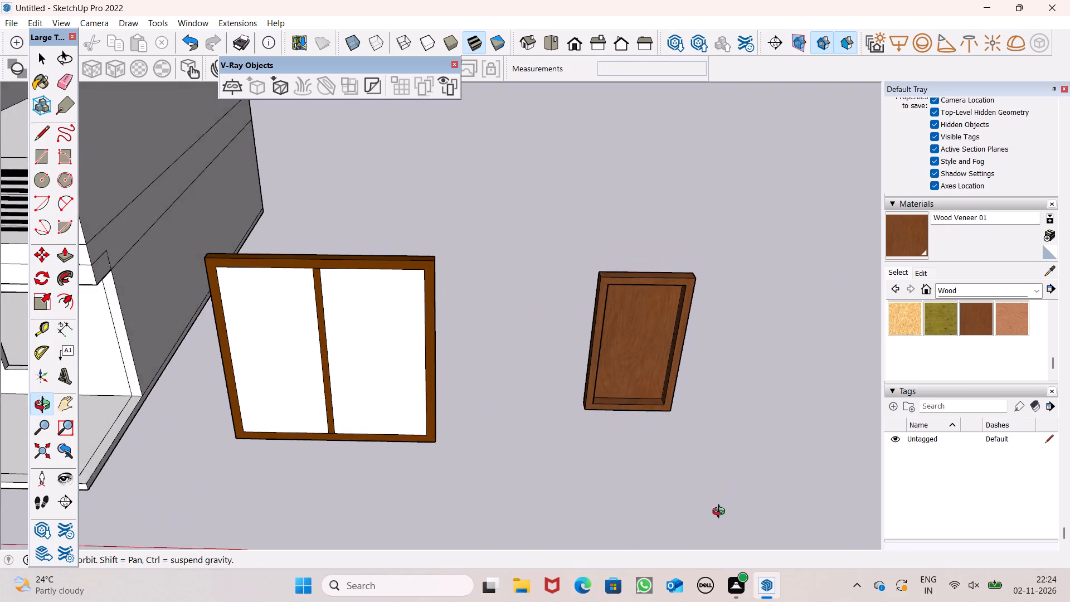
middle_click_drag(721, 513, 716, 532)
key("space")
Paint both panes of the large brown-framed window with Translucent Glass Gray.
scroll(736, 366, "down", 4)
middle_click_drag(735, 409, 766, 333)
scroll(762, 341, "up", 1)
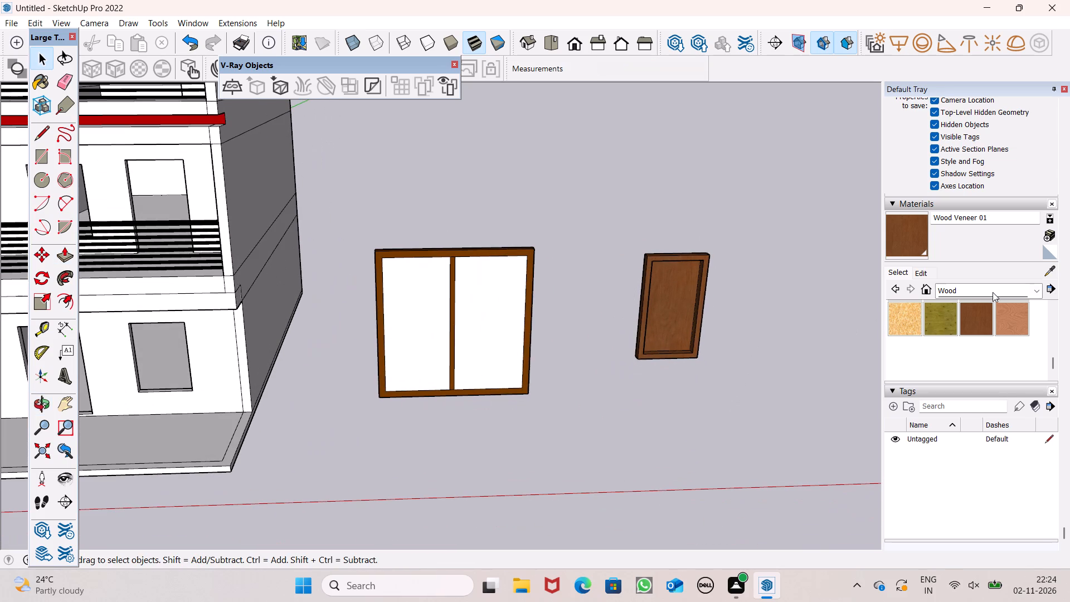
left_click(993, 292)
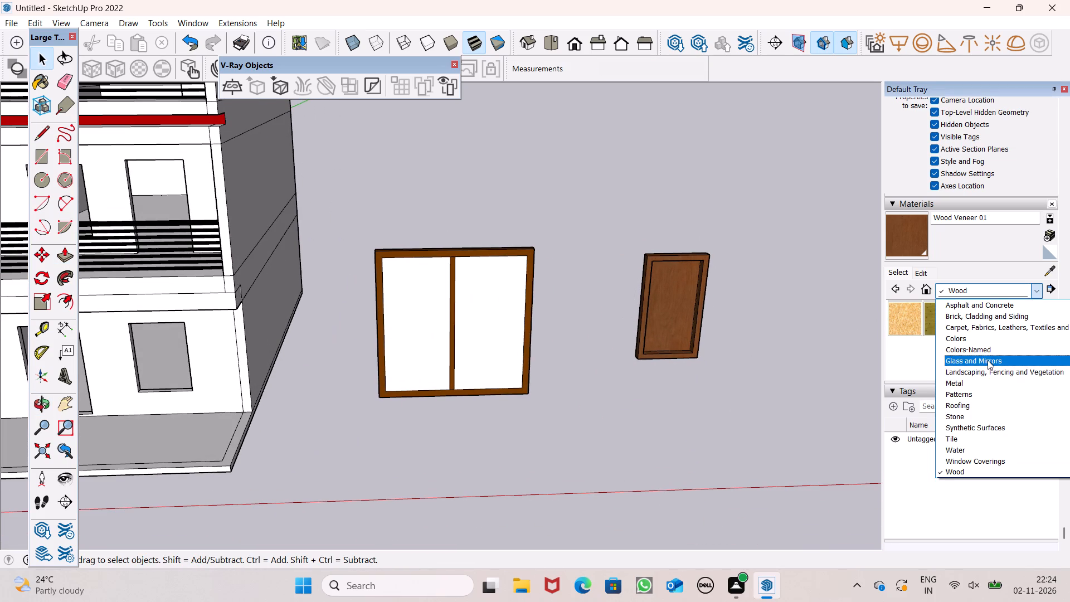
left_click(988, 360)
left_click(1006, 355)
left_click_drag(508, 307, 500, 307)
left_click(436, 312)
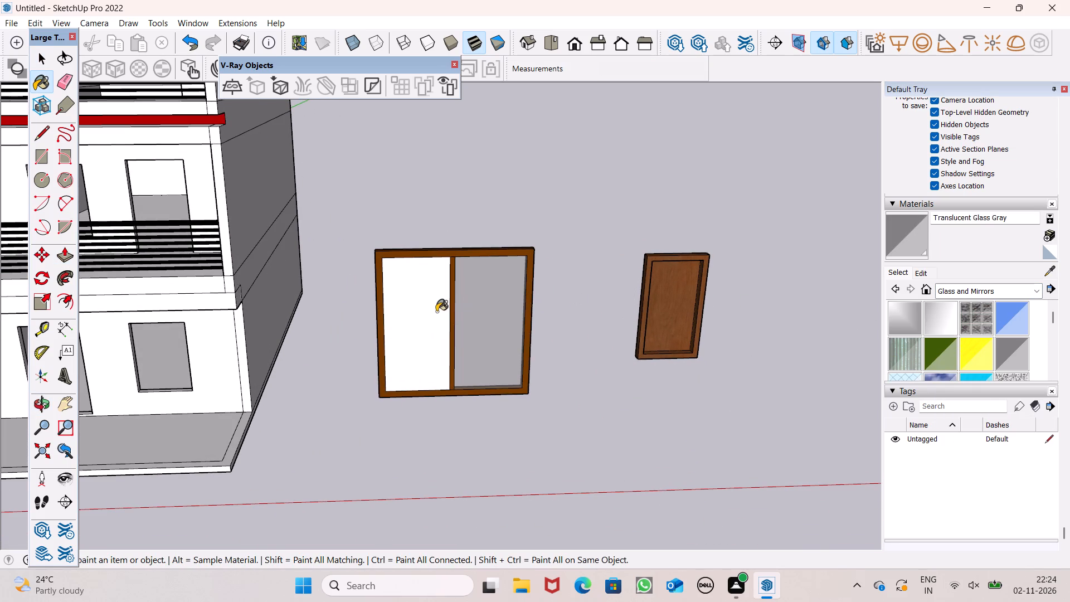
Select all connected geometry of the large two-pane window and make it a group.
key("space")
triple_click(514, 332)
left_click(514, 331)
right_click(514, 331)
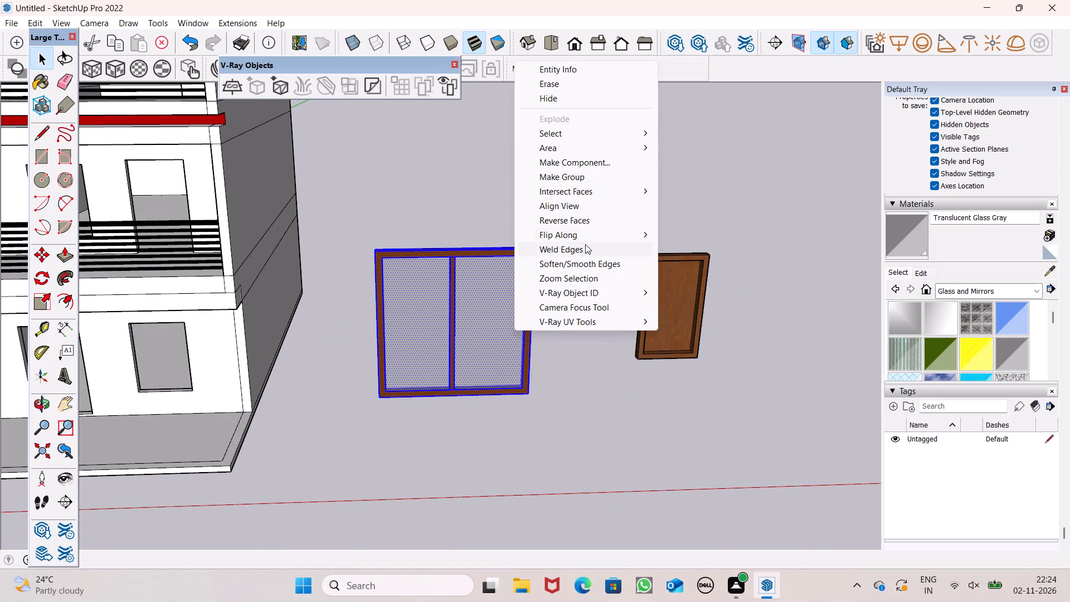
left_click(568, 172)
left_click(575, 329)
Select all connected geometry of the wood-veneer door and make it a group.
triple_click(681, 303)
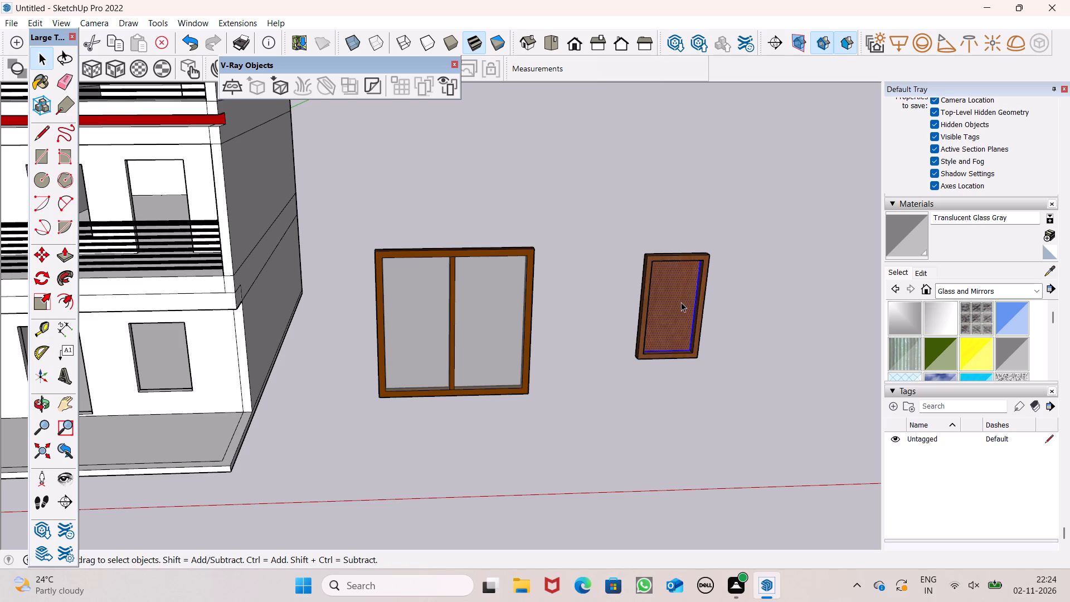
left_click(680, 301)
right_click(680, 300)
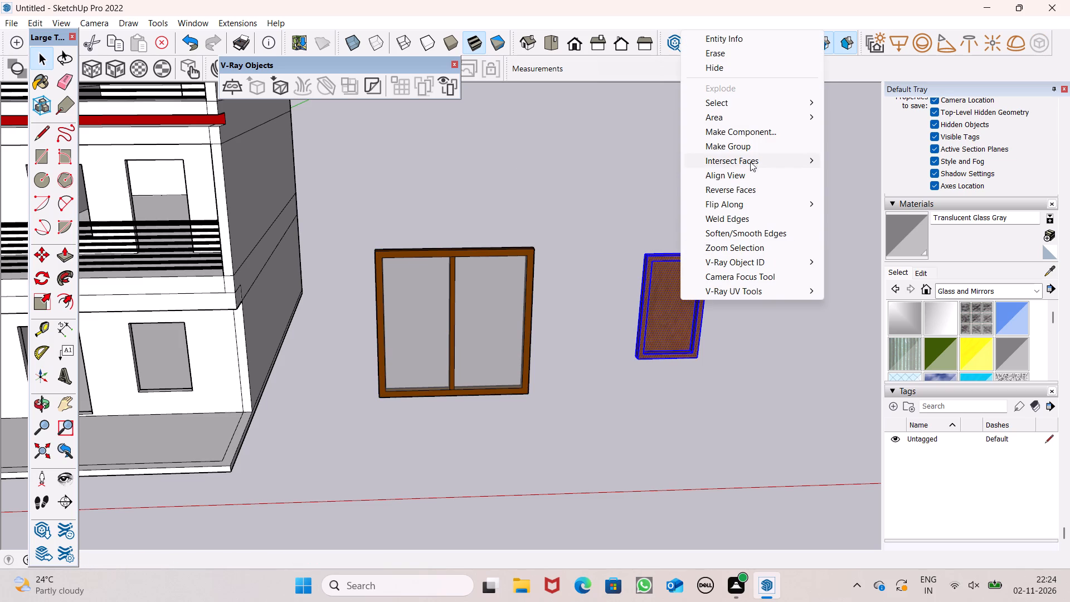
left_click(746, 149)
scroll(764, 224, "down", 6)
left_click(684, 353)
Move the door group into the ground-floor doorway, aligning its lower corner with the opening's lower corner.
scroll(677, 333, "down", 4)
middle_click_drag(641, 293, 635, 250)
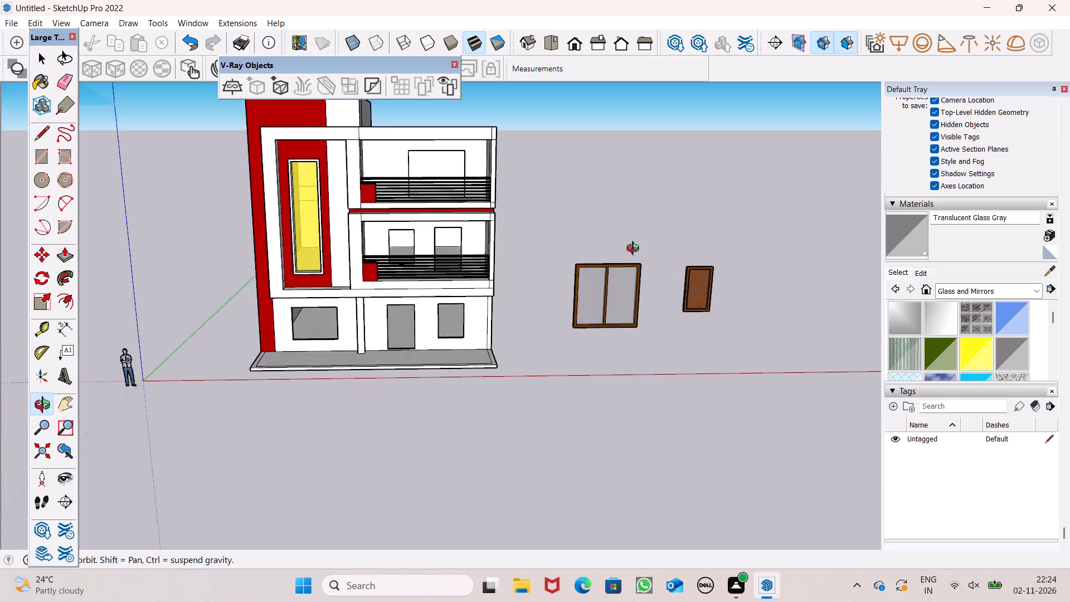
middle_click_drag(635, 250, 635, 226)
left_click(697, 287)
key("m")
key("Return")
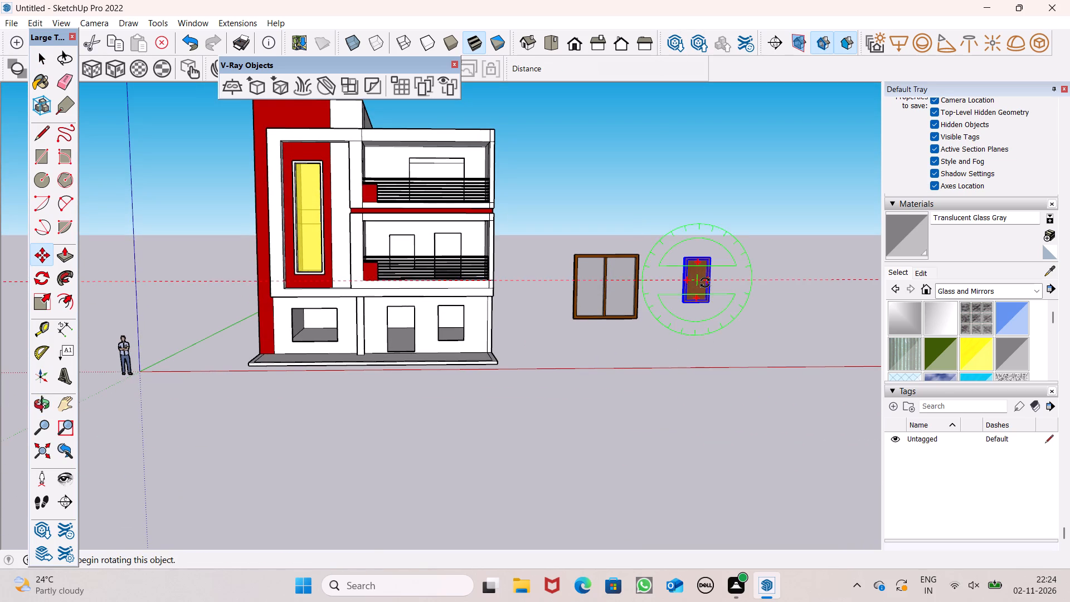
left_click_drag(709, 305, 402, 357)
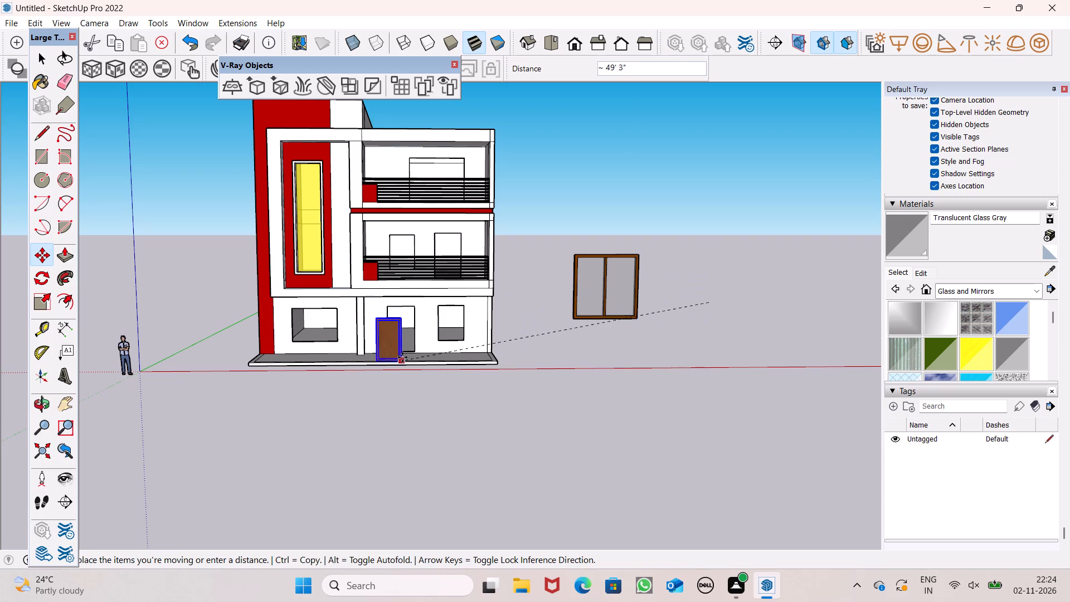
left_click_drag(402, 357, 411, 341)
scroll(405, 337, "up", 9)
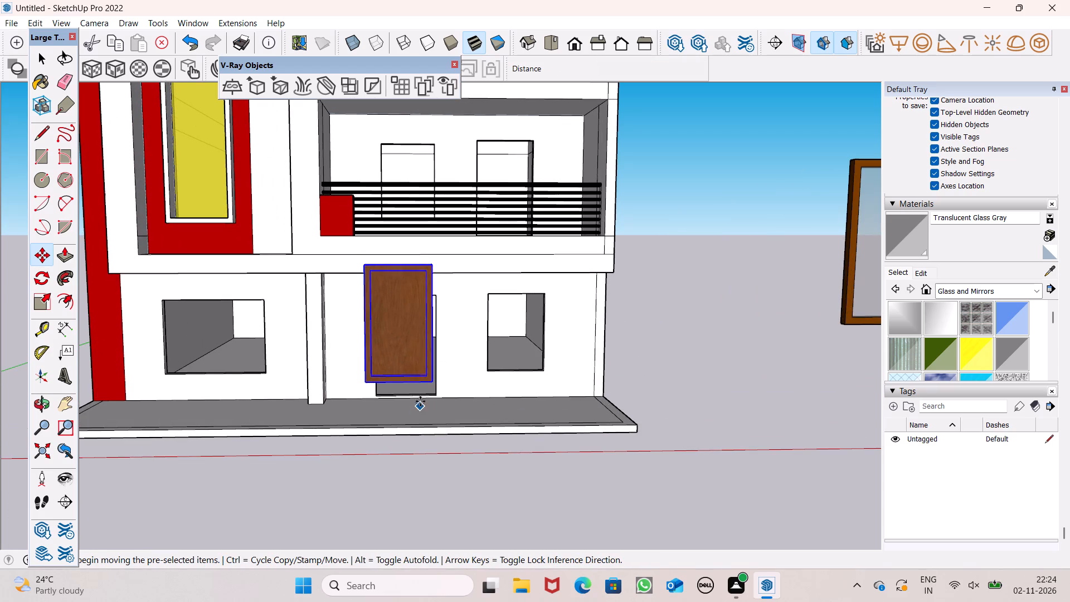
left_click_drag(435, 380, 430, 394)
Scale the door's height up to the ground-floor opening's top and its width by about 1.19 to fill the opening.
middle_click_drag(401, 399, 458, 453)
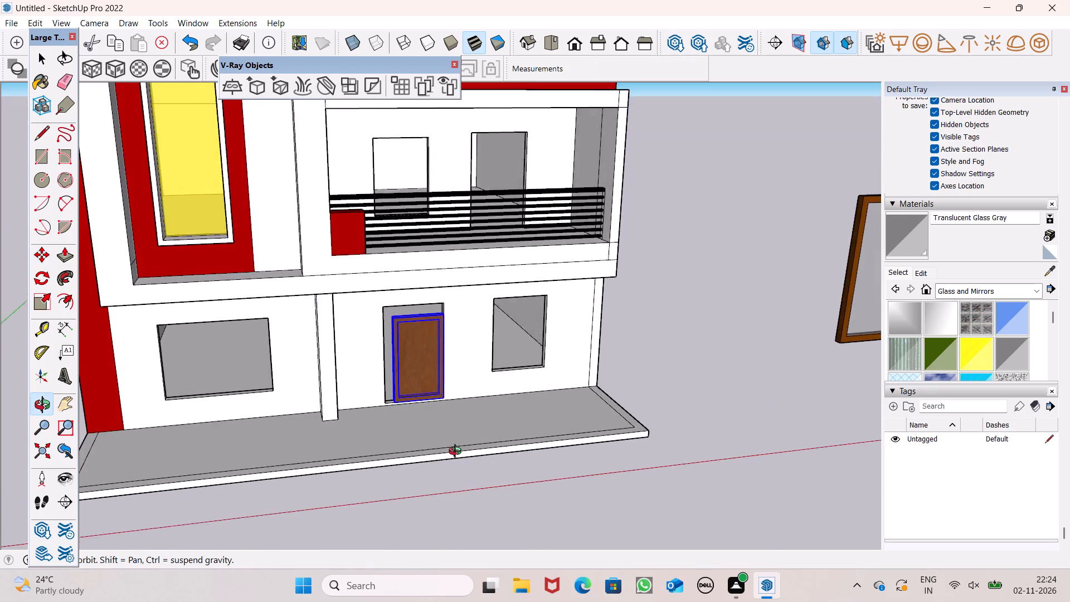
middle_click_drag(458, 453, 555, 504)
scroll(386, 346, "up", 4)
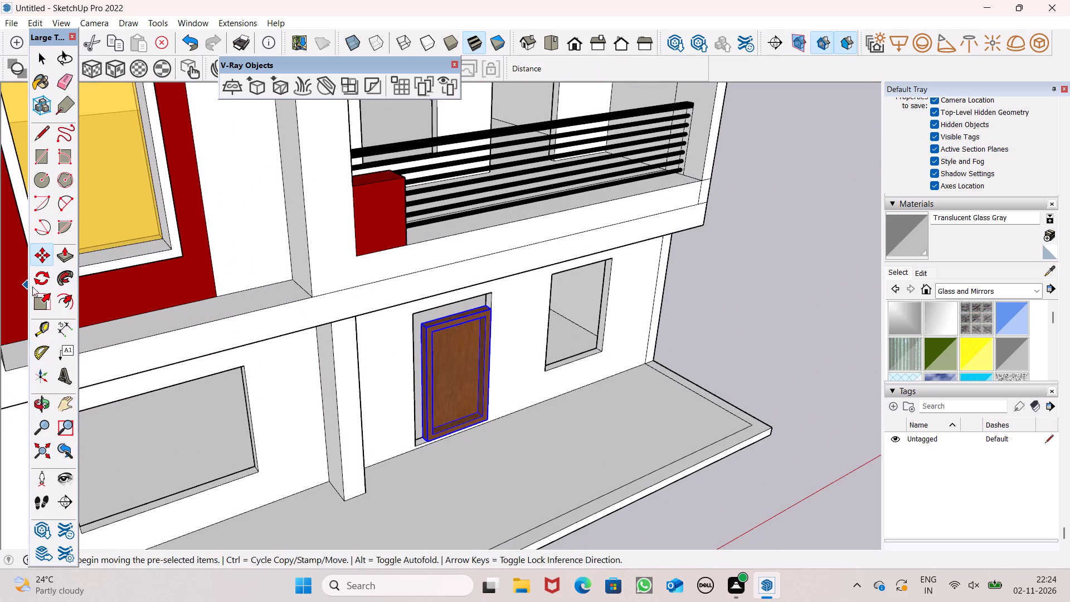
left_click(45, 299)
scroll(283, 314, "up", 4)
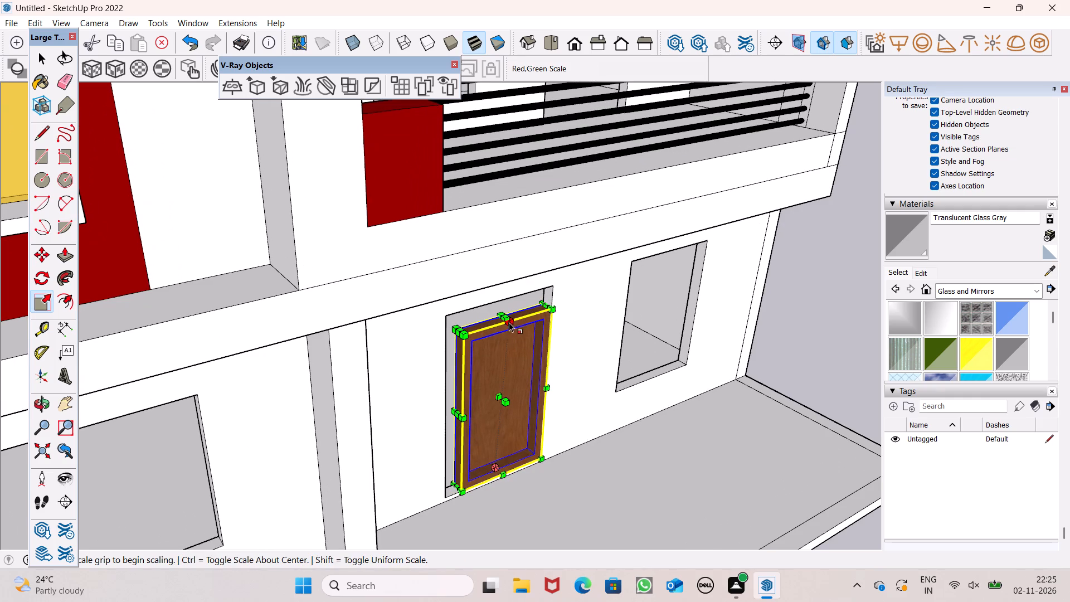
left_click_drag(505, 315, 500, 304)
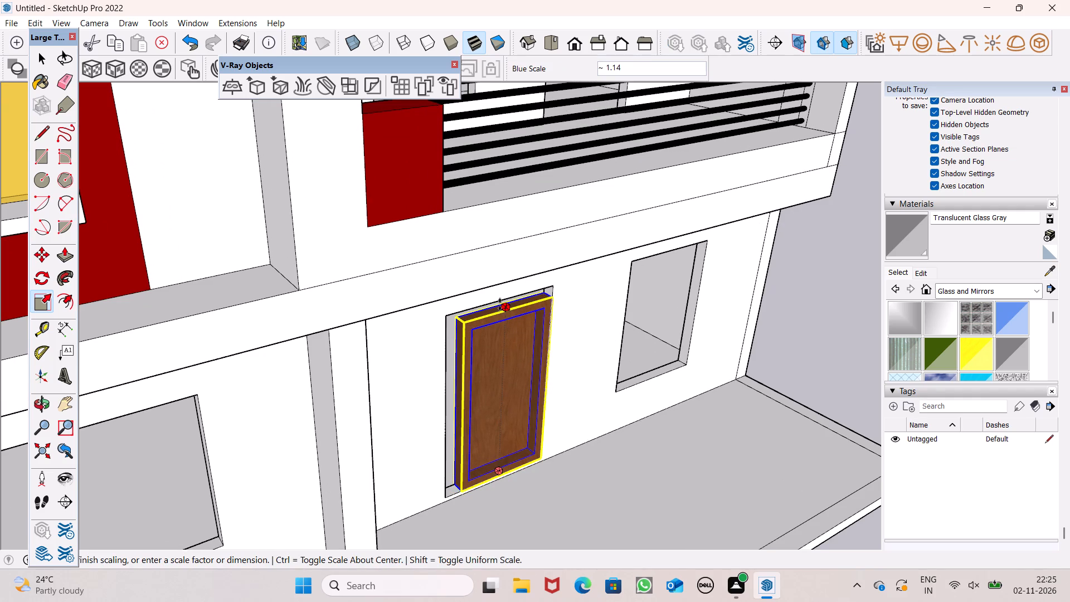
left_click_drag(500, 304, 500, 302)
left_click_drag(456, 401, 442, 401)
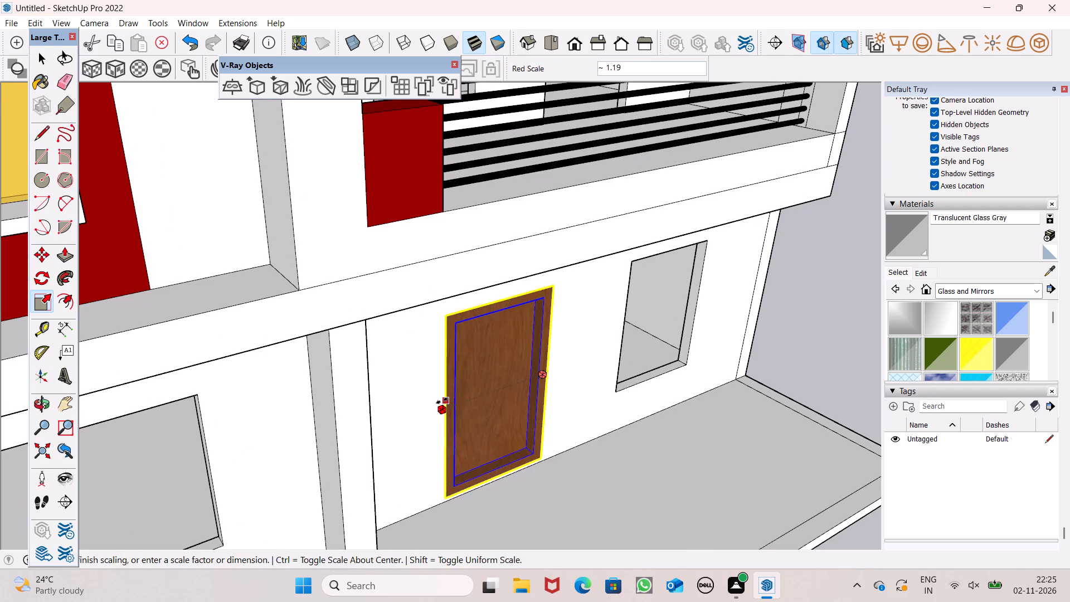
left_click_drag(442, 401, 441, 401)
scroll(446, 351, "down", 5)
middle_click_drag(476, 402, 349, 382)
key("space")
Copy the fitted ground-floor door group up to the door opening behind the middle-floor balcony.
scroll(522, 360, "down", 10)
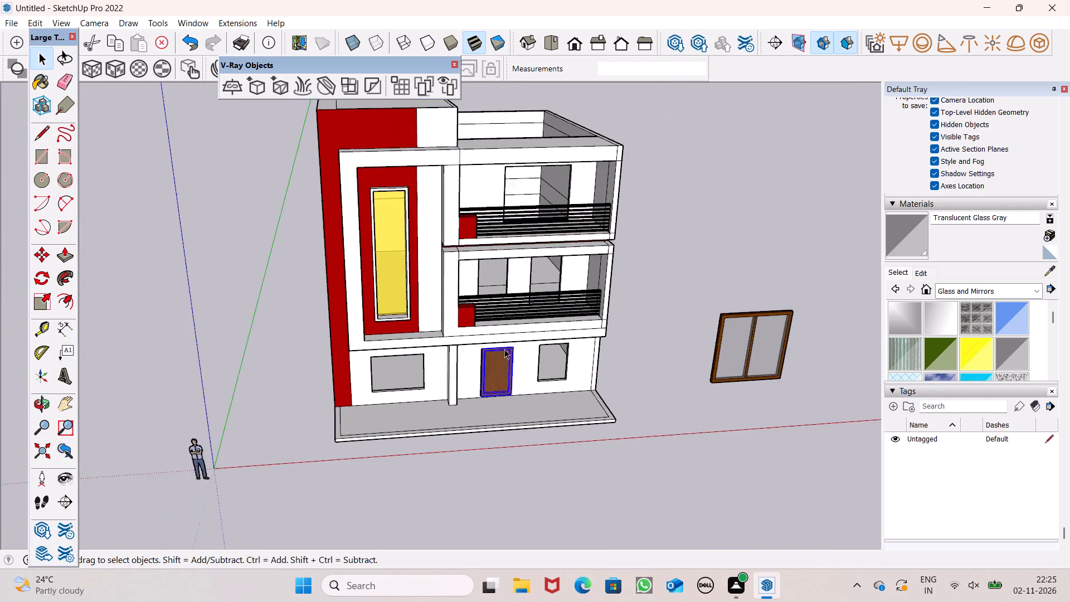
scroll(511, 345, "up", 1)
middle_click_drag(510, 343, 474, 291)
scroll(474, 291, "up", 2)
key("m")
key("Return")
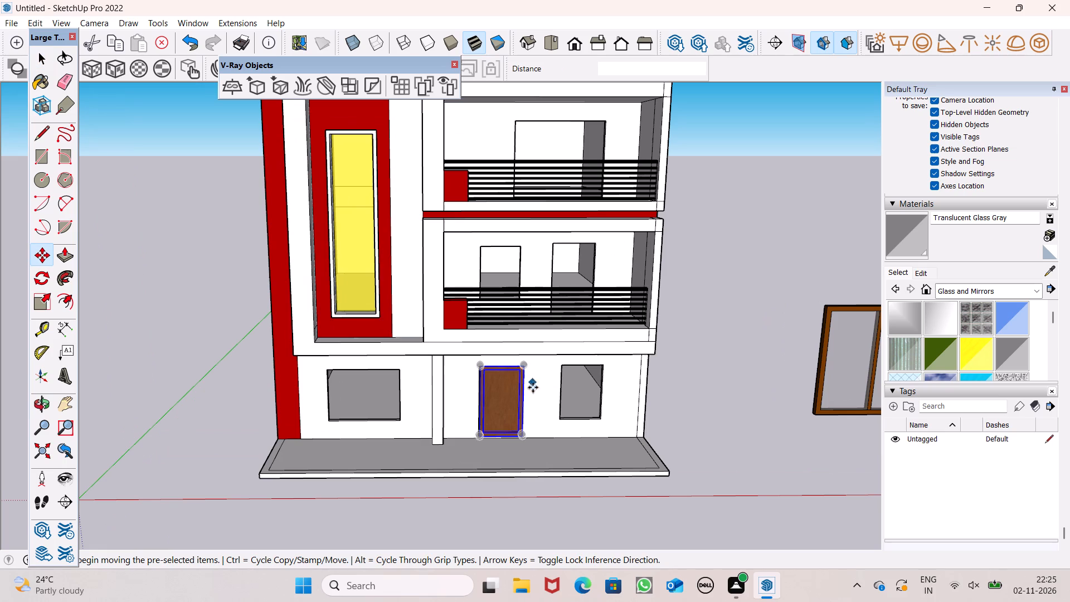
left_click_drag(520, 441, 585, 299)
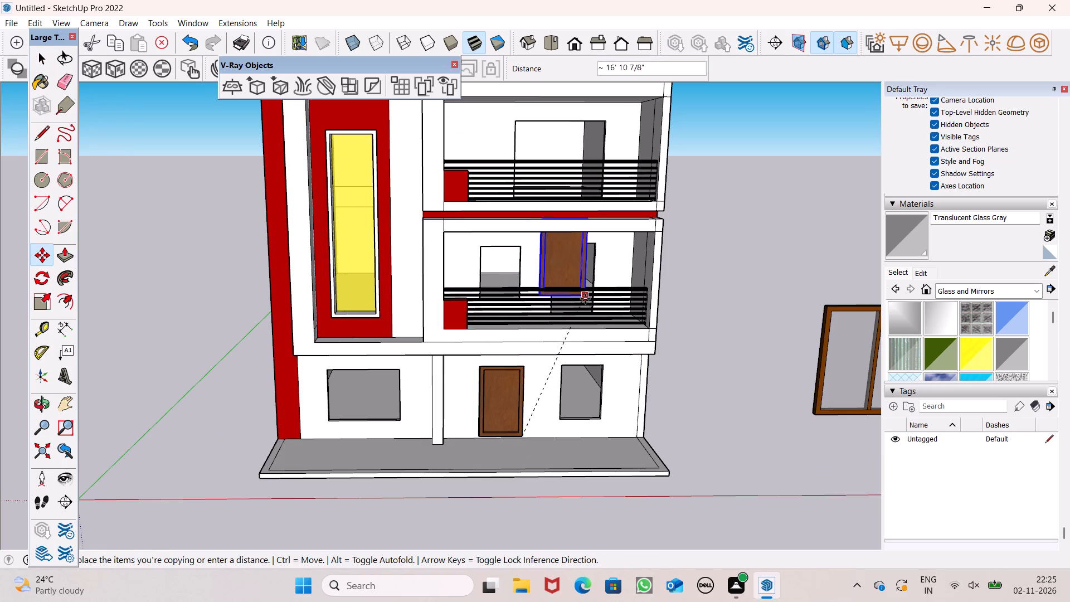
left_click_drag(585, 299, 595, 291)
Move the copied door into the middle-floor doorway, aligning its lower corner with the opening's lower corner.
middle_click_drag(595, 298, 553, 391)
scroll(576, 298, "up", 9)
left_click_drag(606, 341, 623, 290)
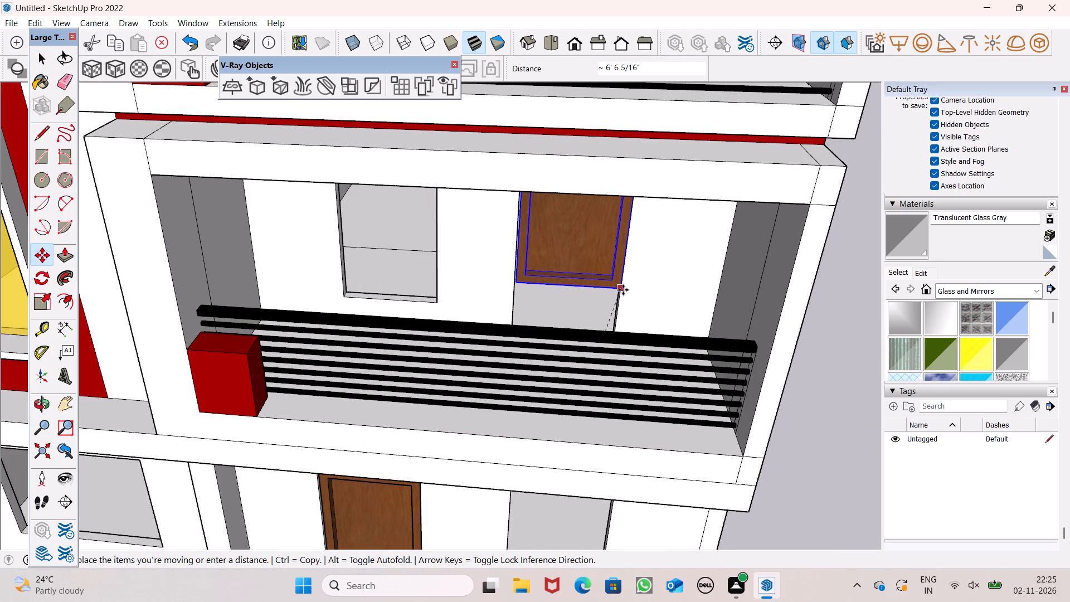
left_click_drag(623, 290, 622, 291)
middle_click_drag(612, 314, 517, 388)
scroll(629, 353, "up", 6)
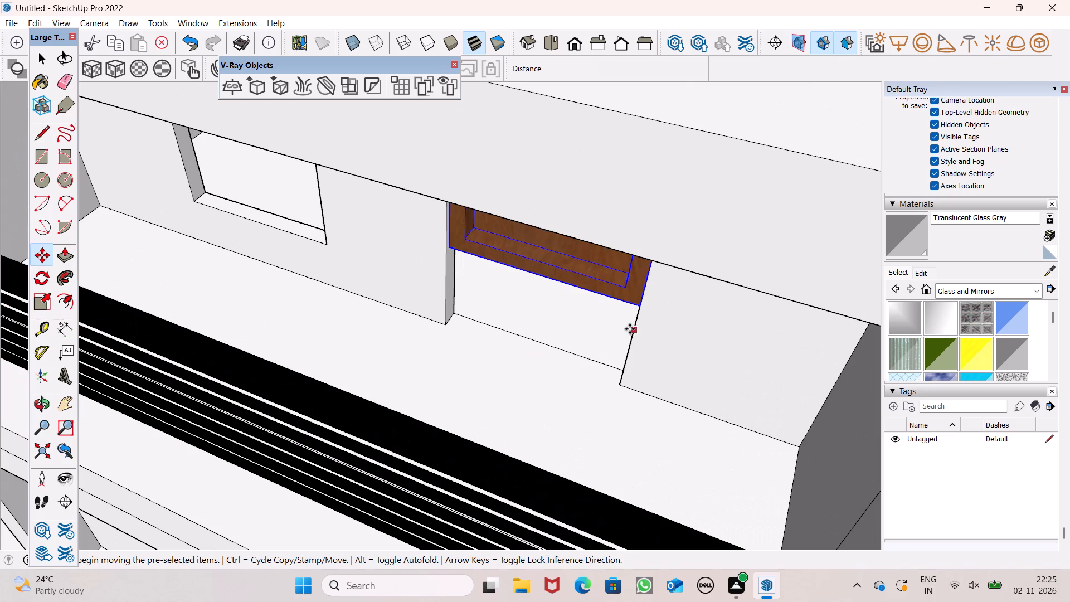
left_click_drag(642, 310, 621, 380)
scroll(598, 363, "down", 4)
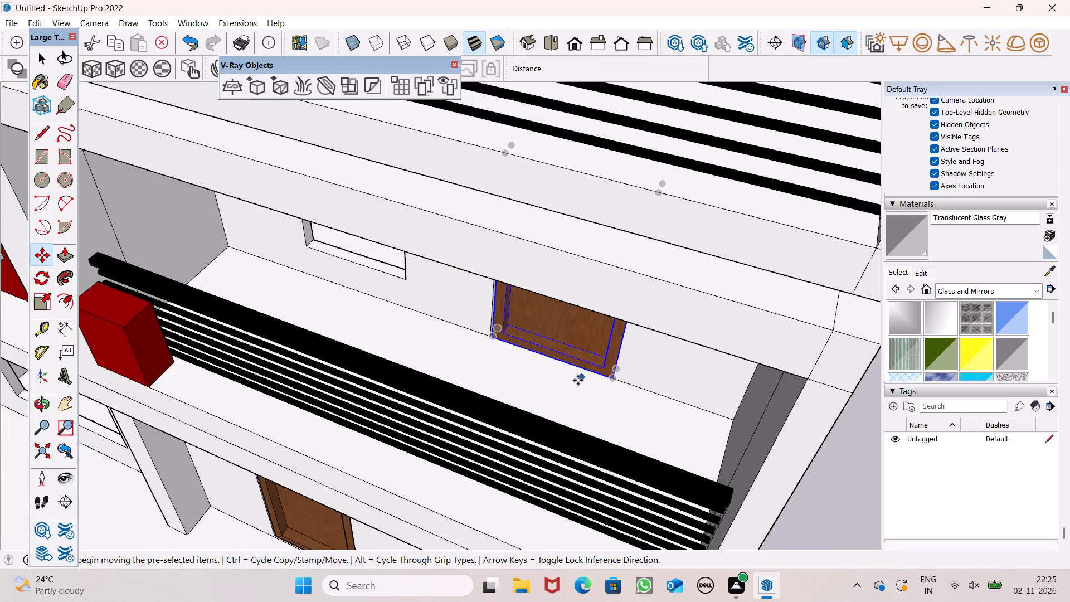
Scale the middle-floor door down slightly from its upper corner and stretch its height up to the opening's top.
middle_click_drag(585, 374, 709, 215)
scroll(613, 214, "down", 1)
scroll(592, 197, "up", 5)
middle_click_drag(542, 256, 565, 323)
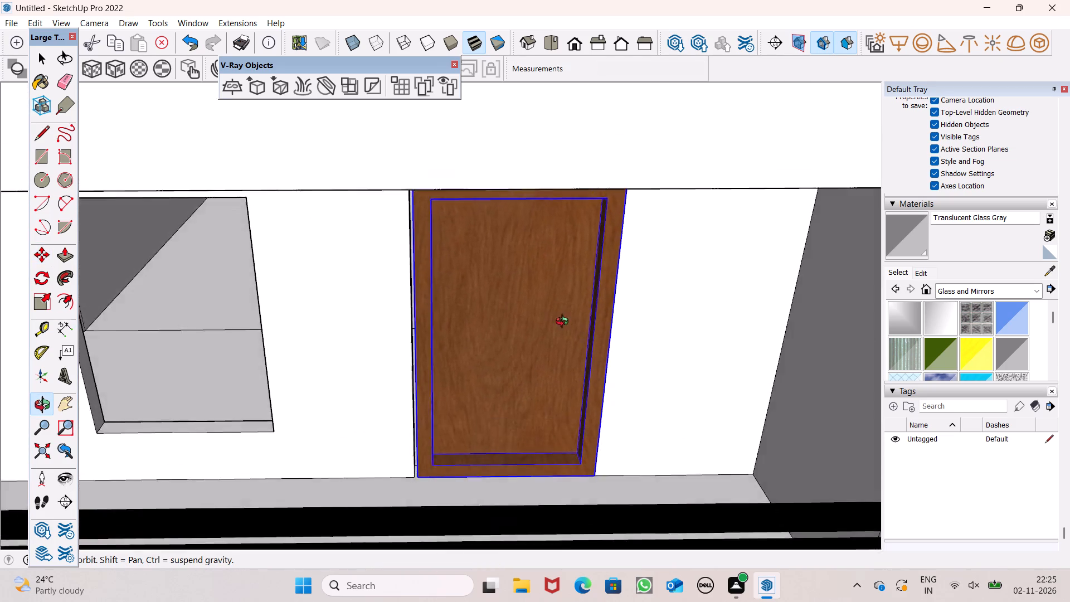
middle_click_drag(565, 323, 592, 275)
left_click(32, 307)
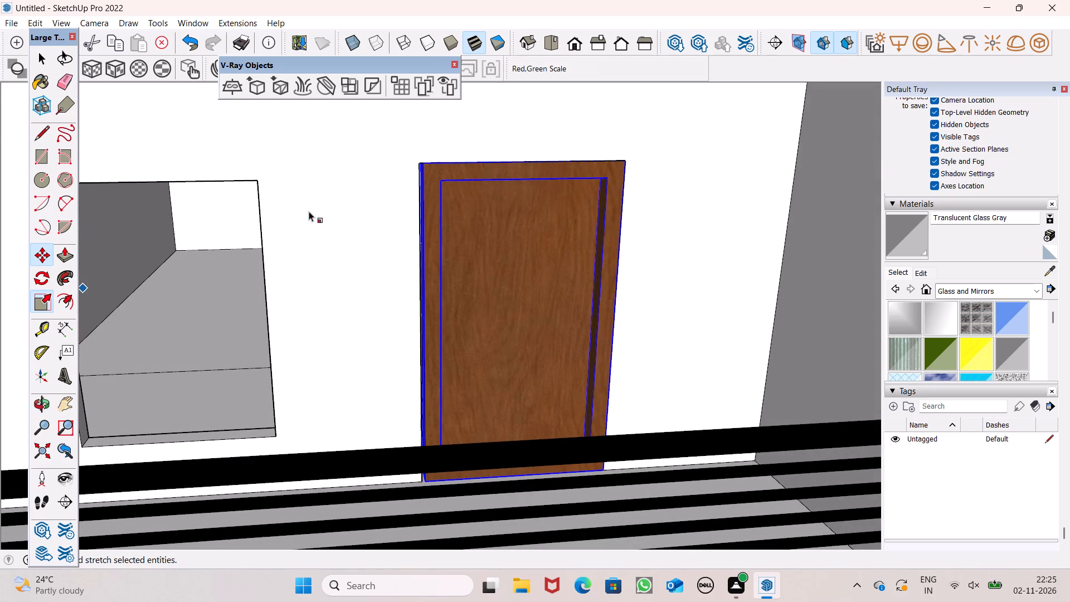
left_click_drag(423, 163, 425, 174)
middle_click_drag(431, 212, 481, 241)
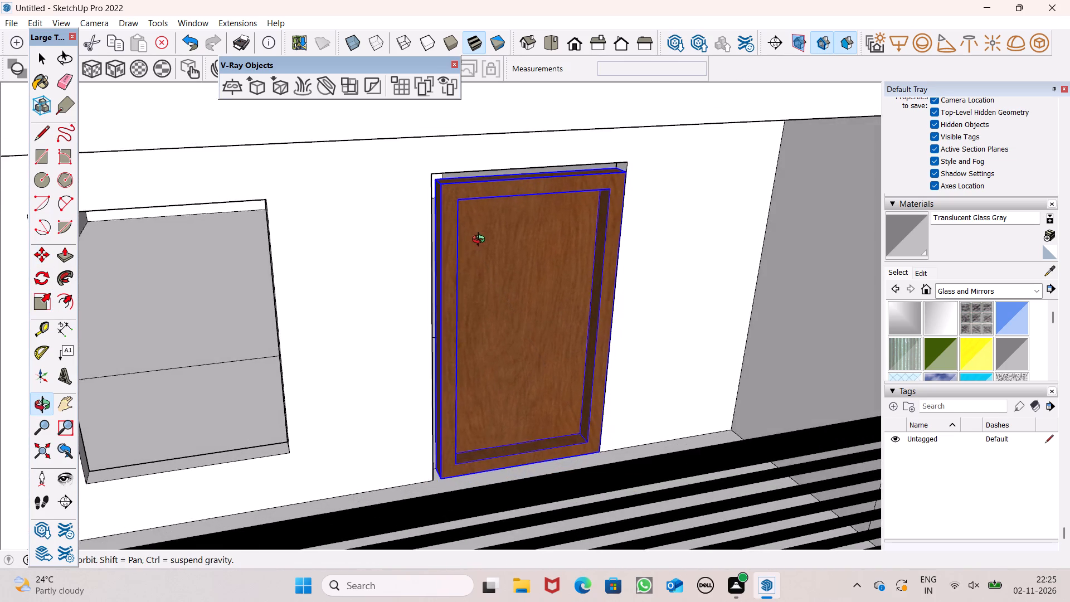
middle_click_drag(481, 241, 483, 240)
scroll(483, 193, "up", 7)
left_click_drag(517, 193, 520, 174)
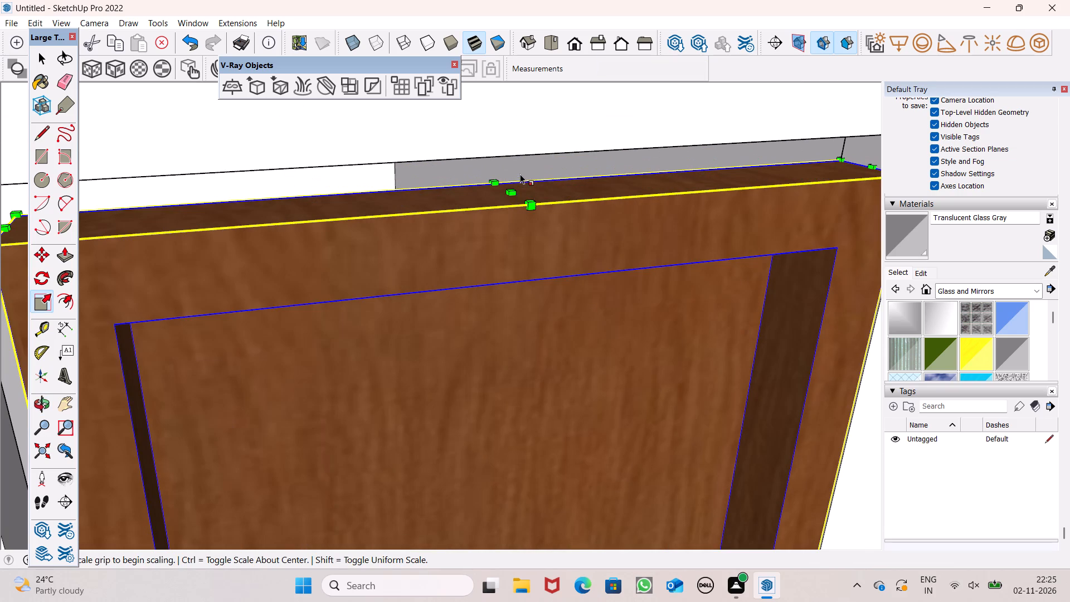
left_click_drag(520, 174, 520, 175)
left_click_drag(509, 189, 518, 149)
scroll(562, 153, "down", 8)
scroll(425, 300, "down", 2)
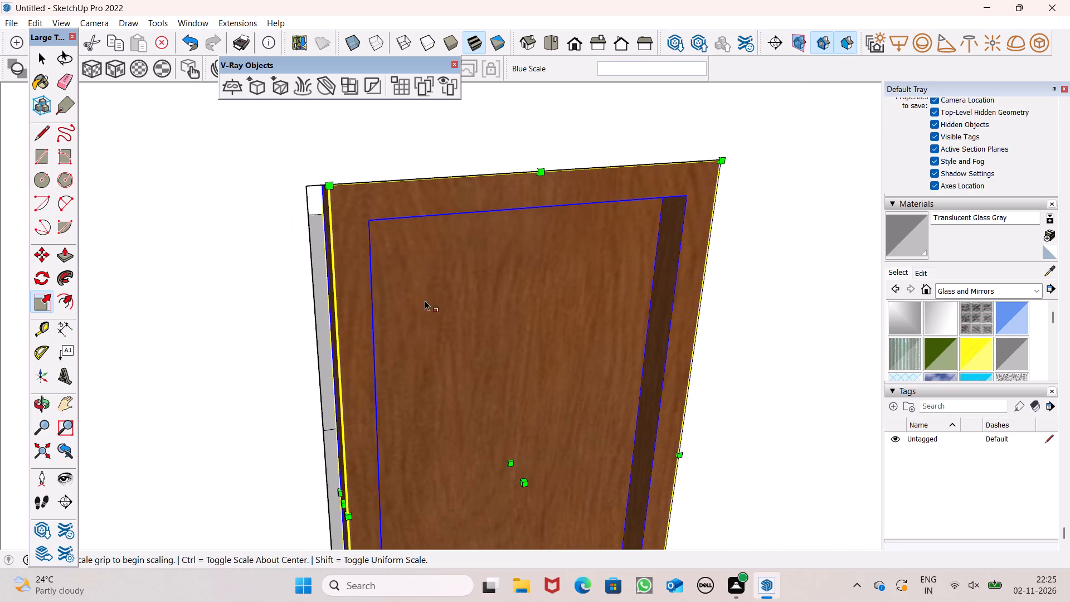
Scale the middle-floor door's width by about 1.05 to fill the opening, and deselect it.
scroll(425, 300, "down", 1)
scroll(333, 473, "up", 5)
left_click_drag(368, 467, 351, 469)
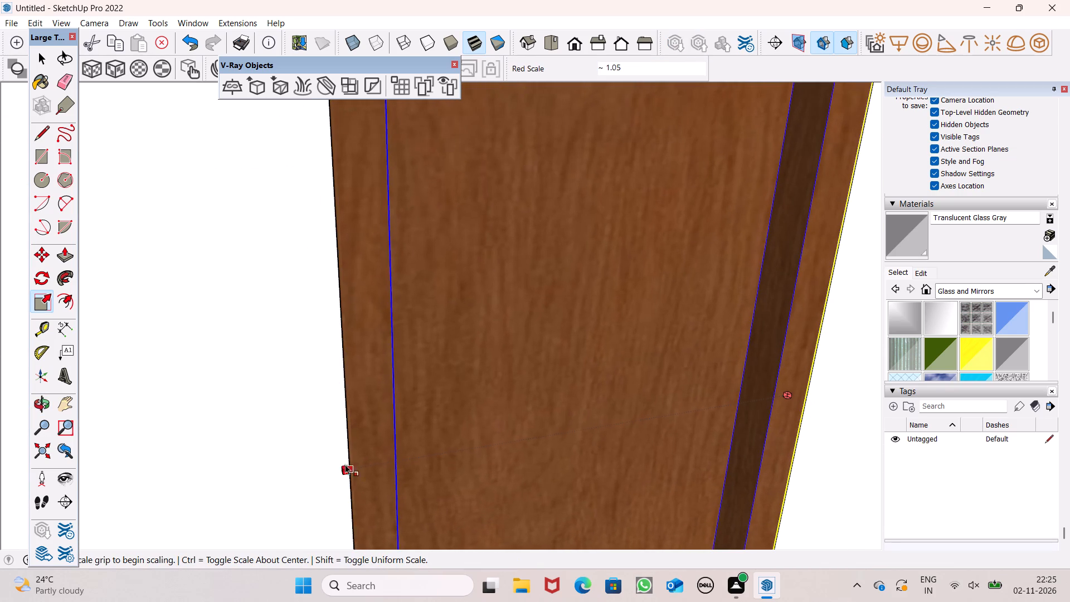
scroll(353, 322, "down", 16)
key("space")
scroll(376, 352, "down", 5)
middle_click_drag(491, 371, 451, 332)
scroll(451, 332, "up", 1)
left_click(873, 386)
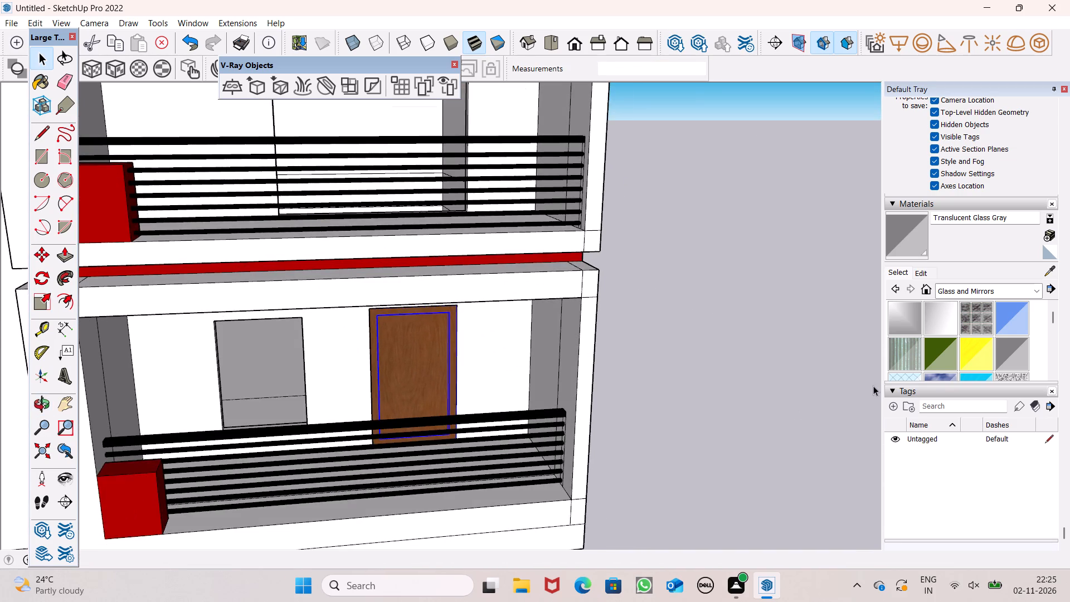
Move the two-pane window group from beside the building to the opening behind the top-floor balcony.
scroll(640, 306, "down", 6)
middle_click_drag(629, 315, 565, 319)
scroll(605, 276, "down", 10)
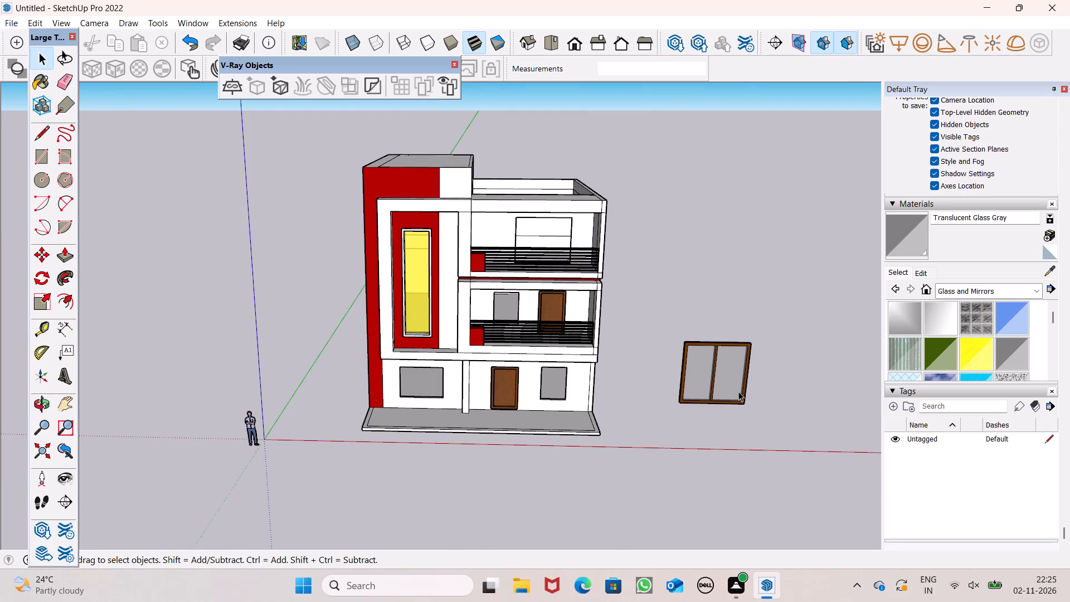
left_click(718, 372)
key("m")
key("Return")
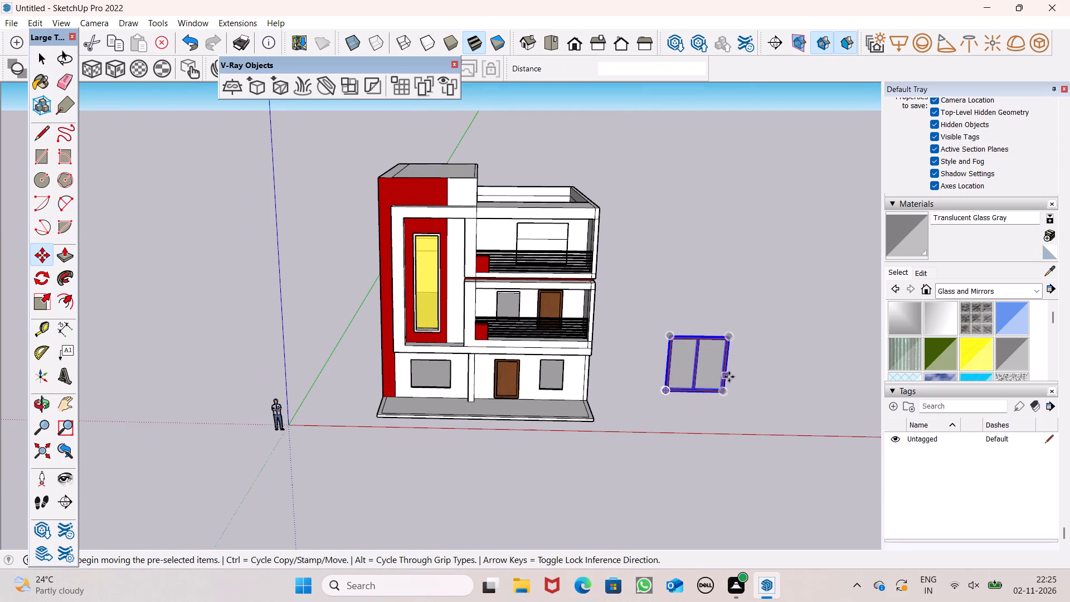
left_click_drag(722, 396, 558, 236)
scroll(561, 258, "up", 9)
middle_click_drag(570, 263, 568, 313)
scroll(557, 251, "up", 6)
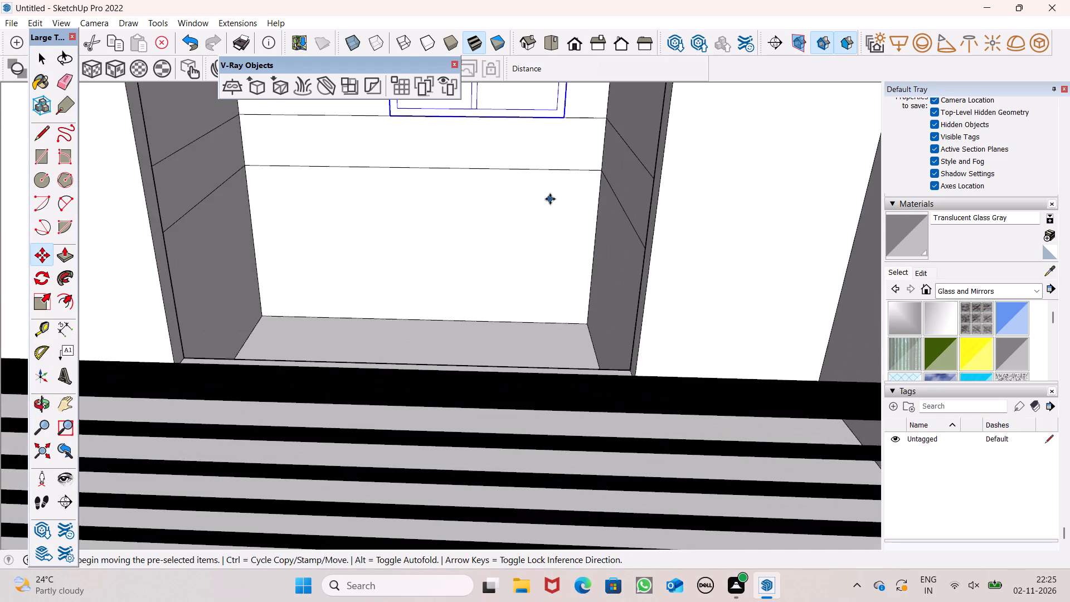
scroll(550, 199, "down", 5)
left_click_drag(558, 154, 587, 241)
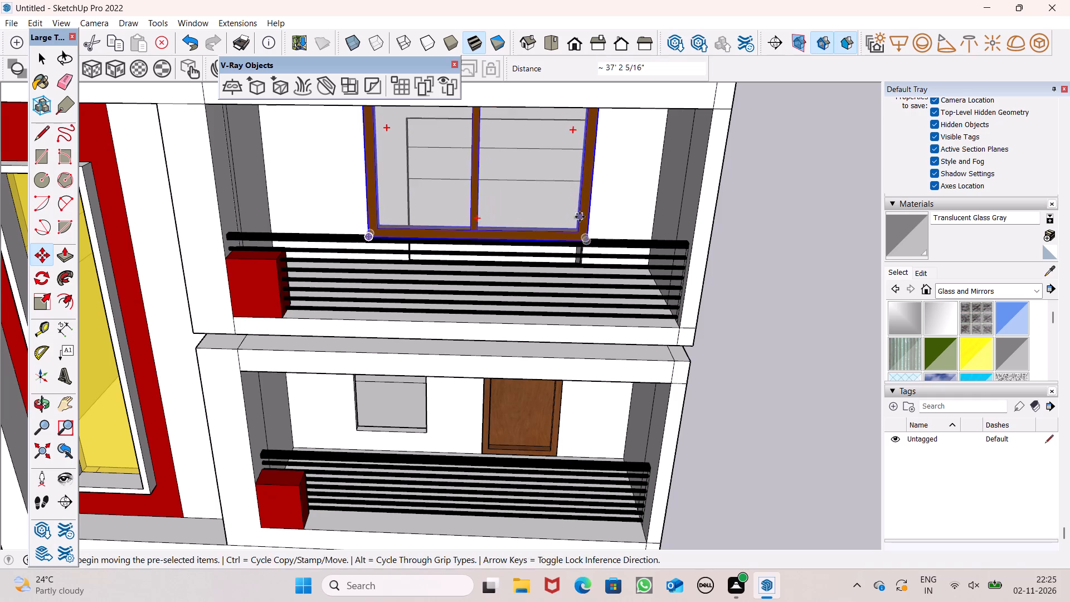
Align the window group's lower corner with the lower corner of the top-floor opening.
middle_click_drag(596, 218, 562, 314)
scroll(563, 287, "up", 7)
left_click_drag(590, 338, 612, 257)
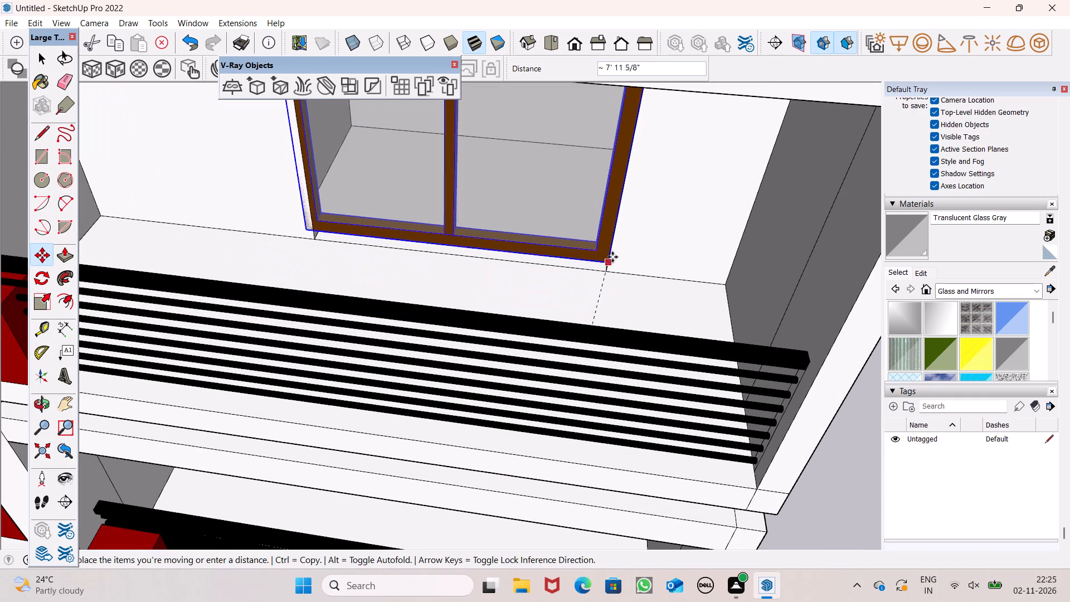
left_click_drag(612, 257, 606, 266)
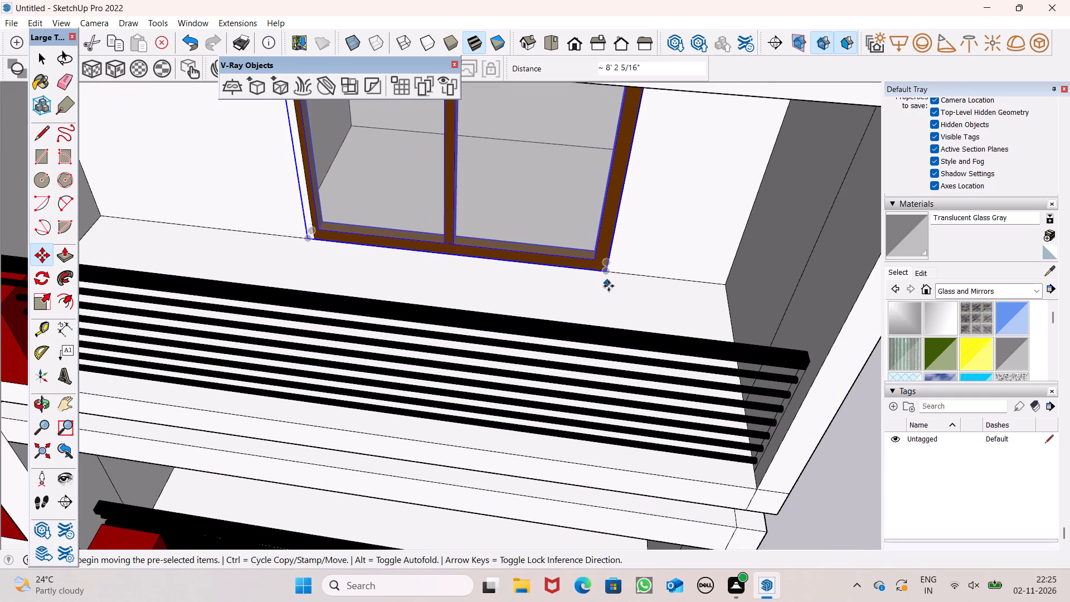
Scale the top-floor window down uniformly from its upper corner until it is smaller than the opening.
middle_click_drag(609, 286, 633, 195)
scroll(624, 266, "down", 9)
middle_click_drag(607, 216, 636, 177)
scroll(619, 172, "down", 4)
middle_click_drag(596, 169, 614, 75)
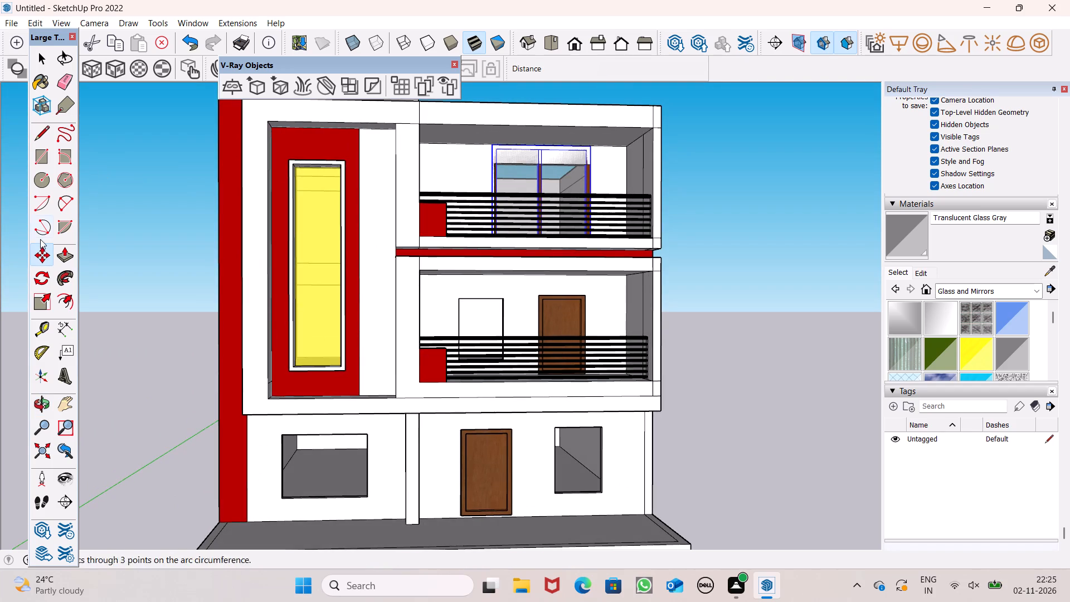
left_click(32, 309)
scroll(389, 173, "up", 6)
left_click_drag(521, 133, 521, 137)
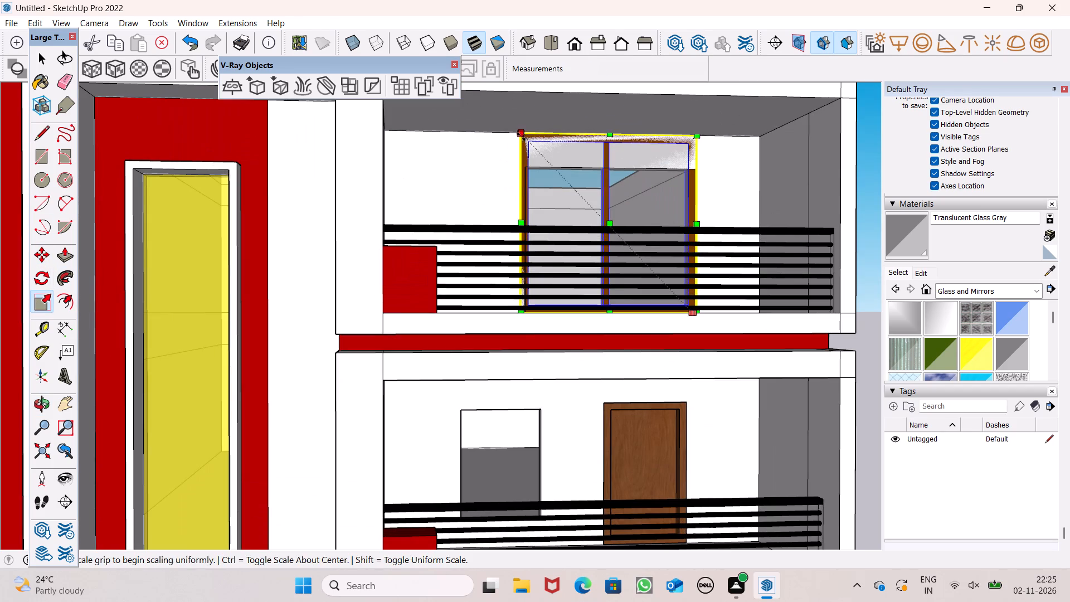
left_click_drag(521, 137, 538, 176)
middle_click_drag(547, 206, 546, 239)
scroll(580, 166, "up", 5)
left_click_drag(540, 156, 543, 164)
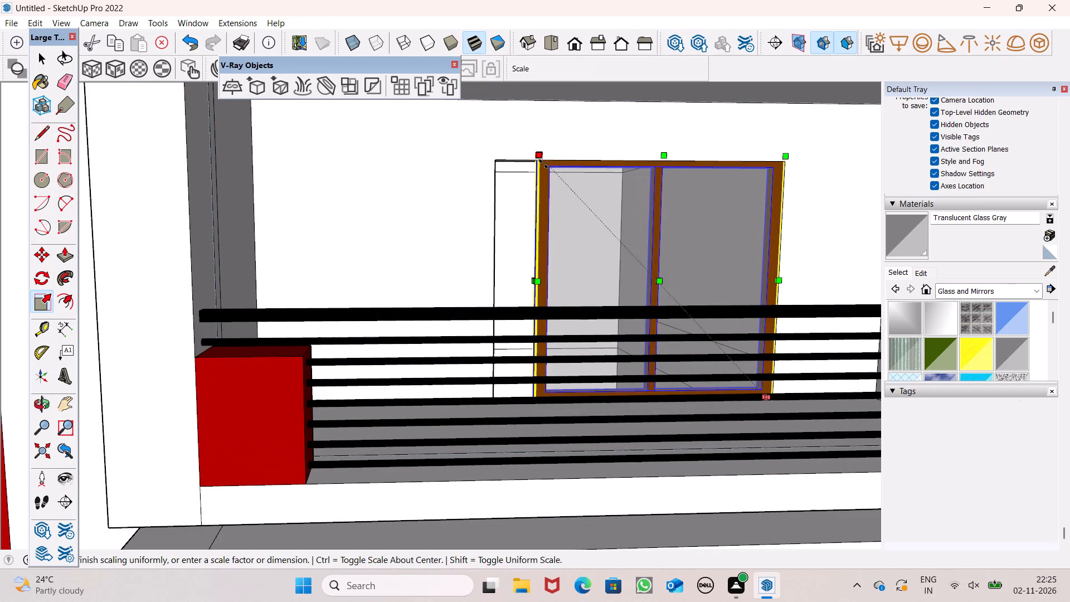
left_click_drag(543, 164, 549, 174)
middle_click_drag(609, 188, 664, 207)
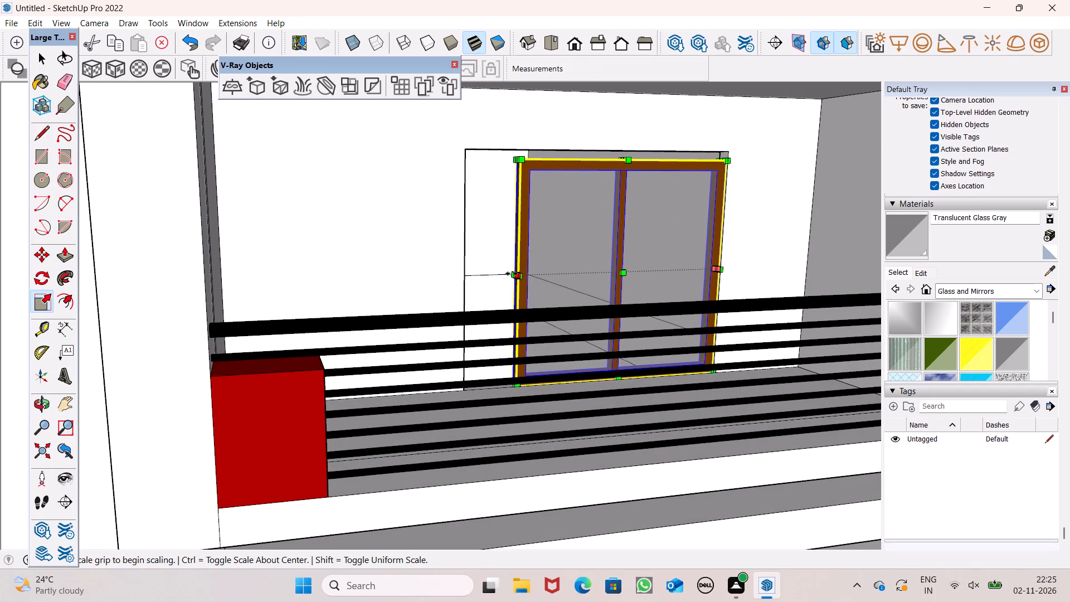
Scale the top-floor window's width by about 1.25 to reach the opening's side edge.
scroll(503, 280, "up", 1)
middle_click_drag(513, 288, 547, 319)
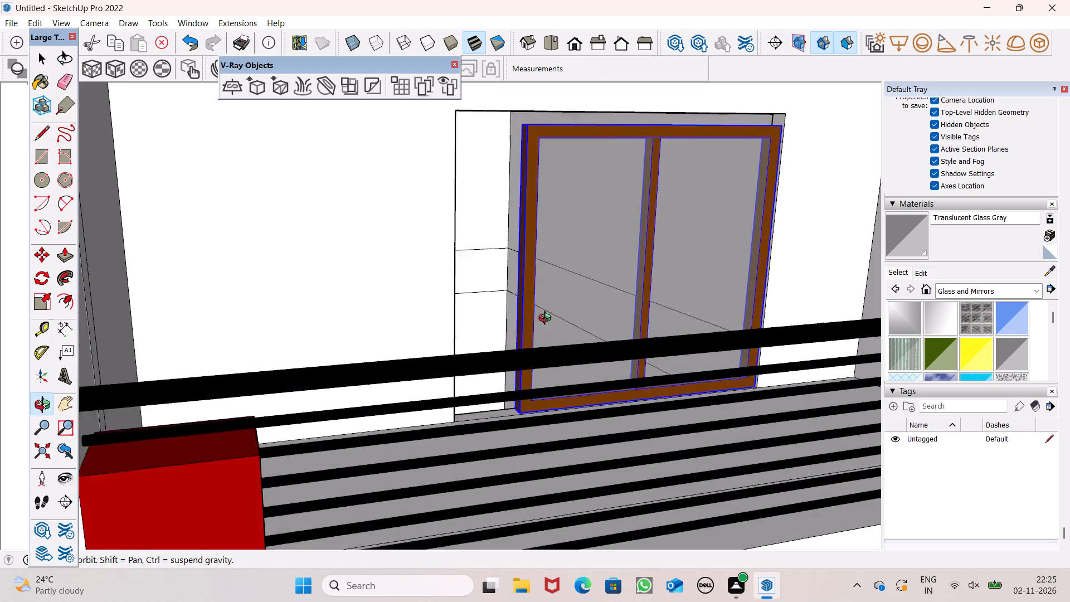
middle_click_drag(547, 319, 570, 321)
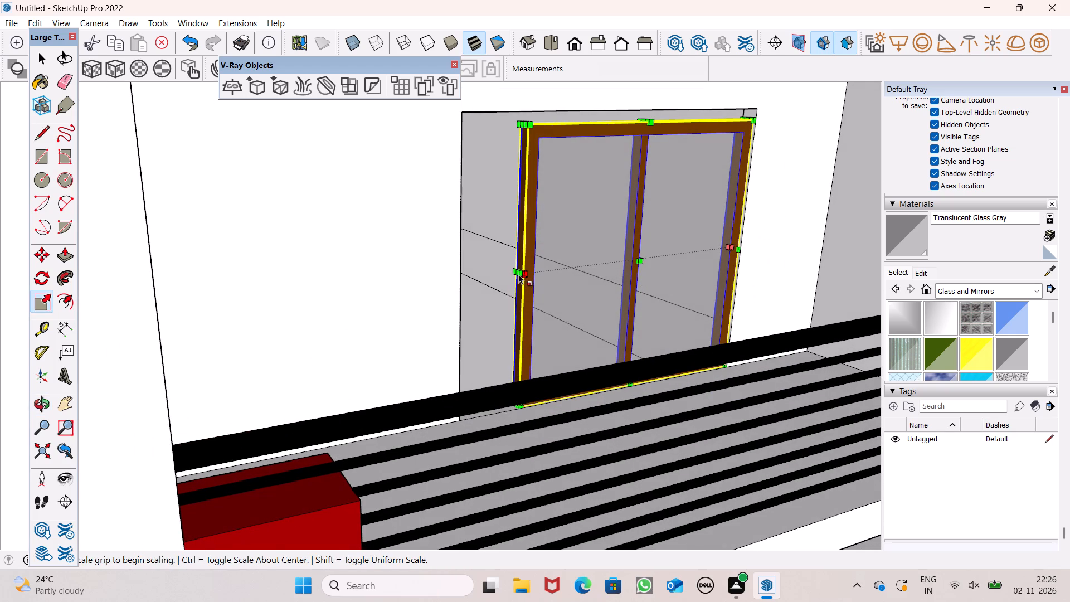
left_click_drag(517, 274, 459, 294)
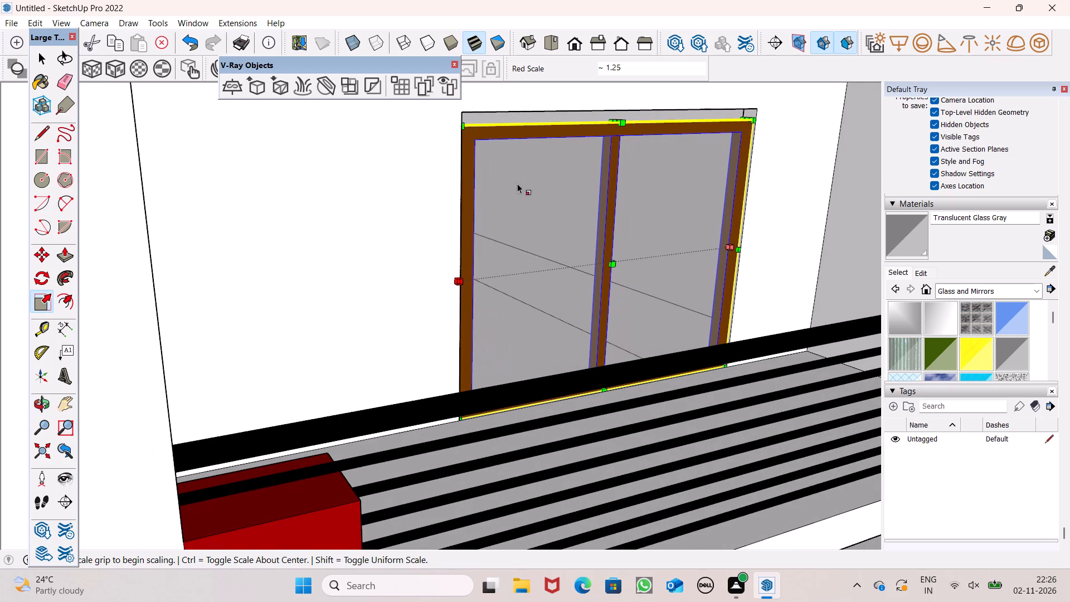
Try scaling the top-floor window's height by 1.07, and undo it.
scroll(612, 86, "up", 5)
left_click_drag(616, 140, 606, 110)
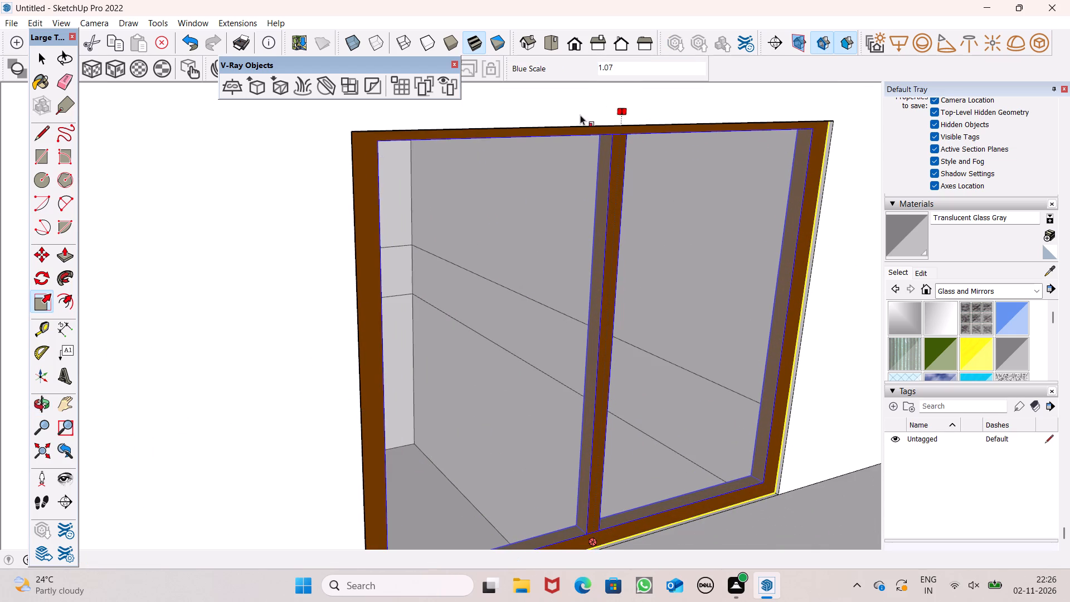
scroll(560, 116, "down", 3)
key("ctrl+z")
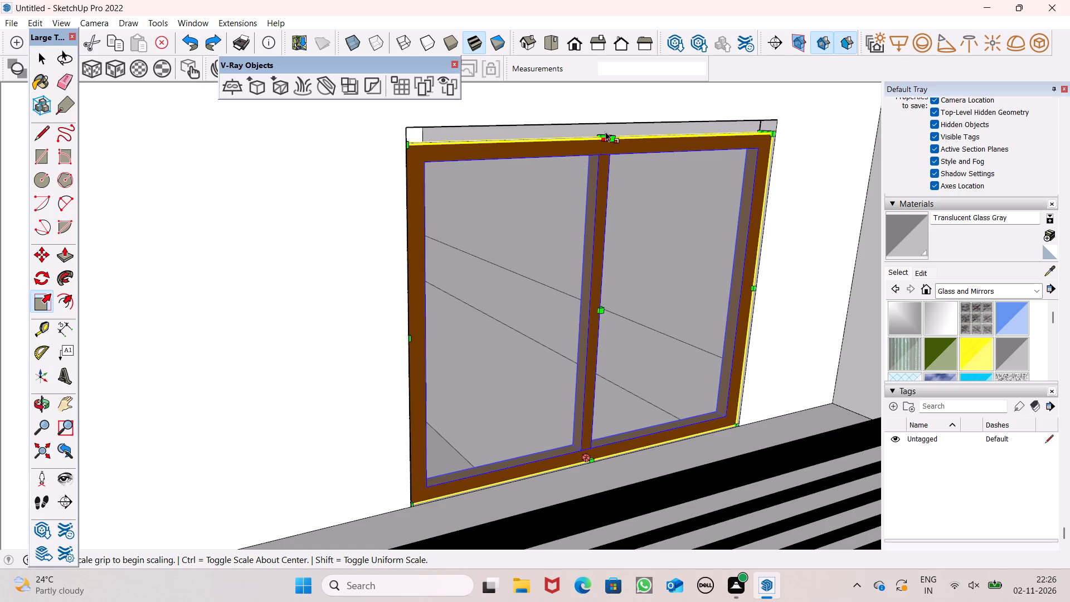
Scale the top-floor window's height by about 1.04 so it meets the opening's top edge.
middle_click_drag(600, 164, 622, 186)
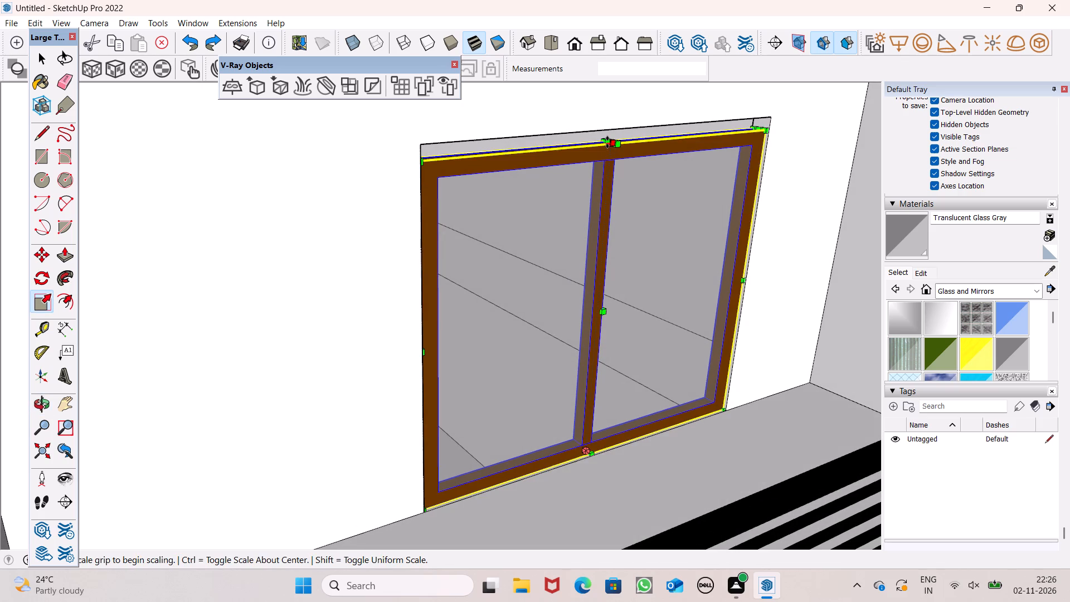
middle_click_drag(625, 162, 648, 180)
scroll(614, 146, "up", 5)
middle_click_drag(612, 175, 613, 139)
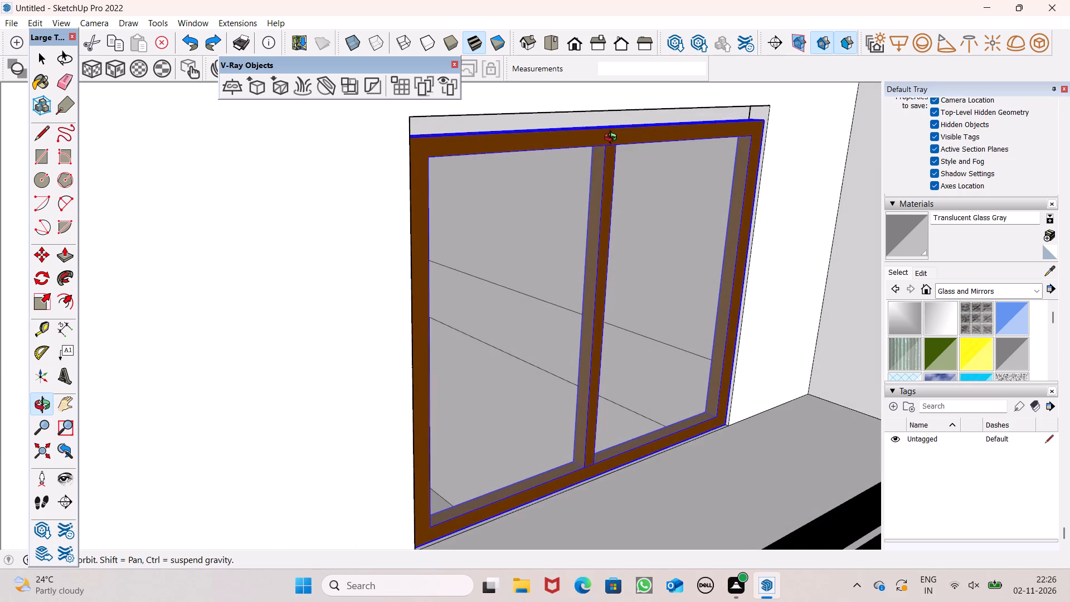
middle_click_drag(613, 139, 613, 137)
left_click_drag(609, 122, 603, 106)
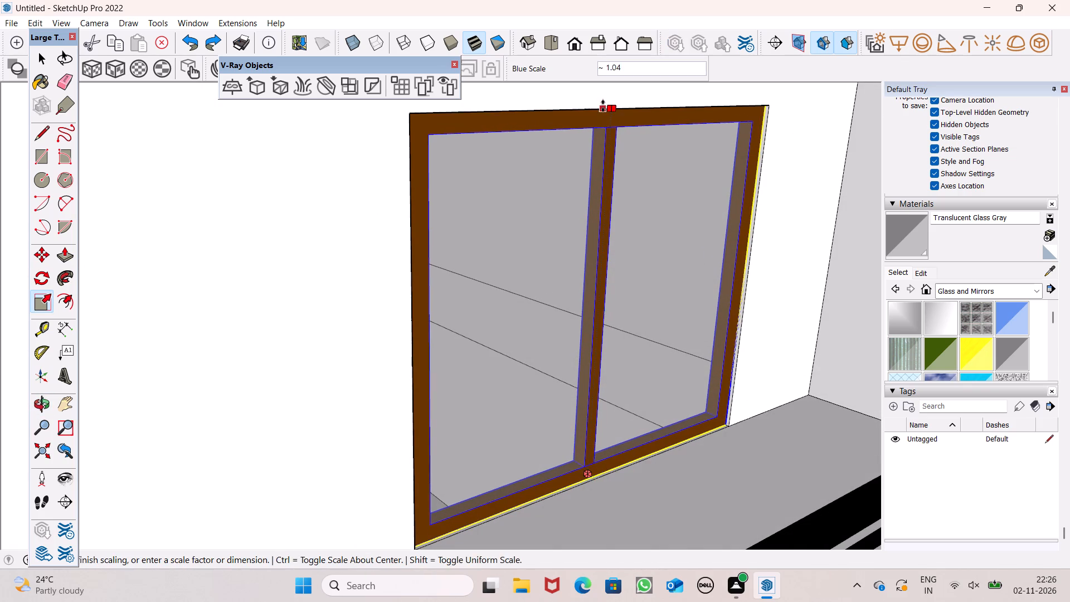
left_click_drag(603, 106, 602, 106)
scroll(553, 119, "down", 7)
middle_click_drag(617, 181, 468, 167)
key("space")
scroll(446, 148, "down", 7)
middle_click_drag(540, 172, 334, 176)
scroll(508, 127, "down", 2)
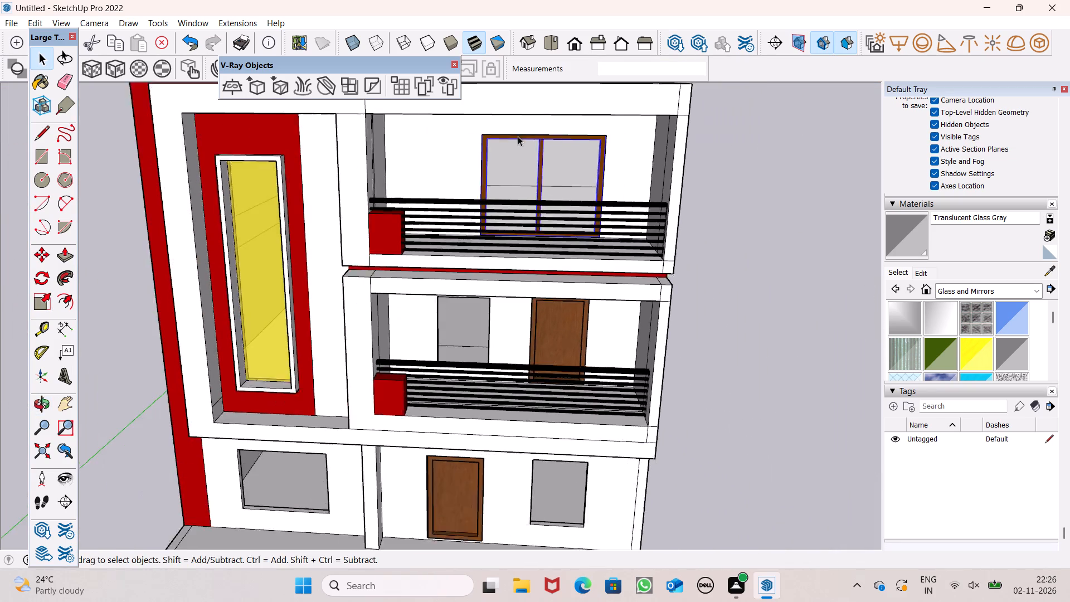
Copy the top-floor window to a free spot in front of the building's ground-floor facade.
scroll(518, 136, "down", 2)
middle_click_drag(606, 150, 594, 152)
scroll(645, 141, "up", 1)
scroll(645, 141, "down", 5)
left_click(713, 205)
scroll(578, 165, "up", 5)
left_click(570, 162)
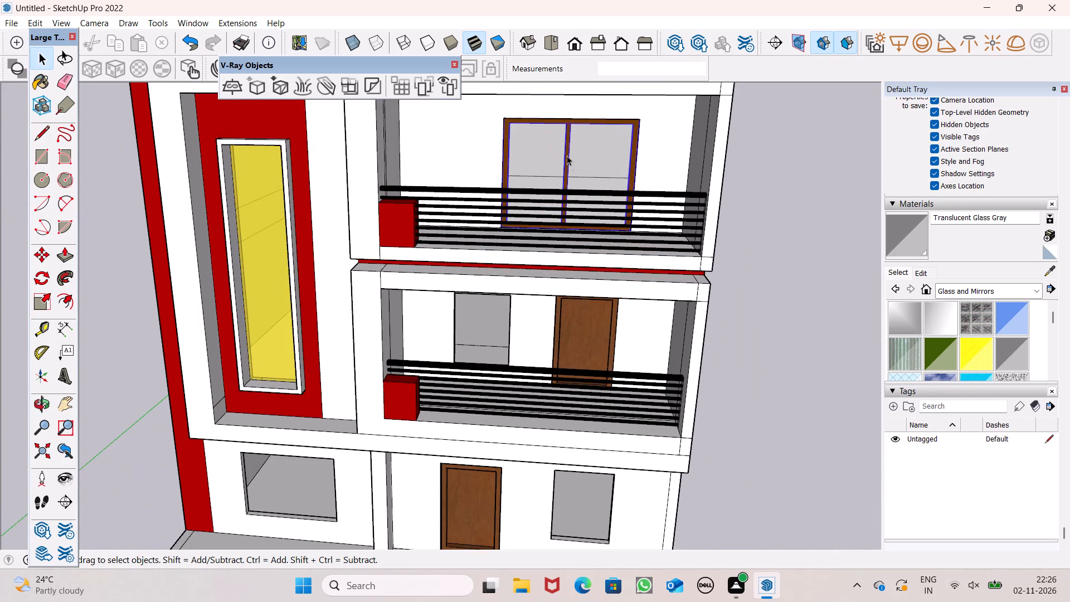
scroll(567, 155, "down", 5)
key("m")
key("Return")
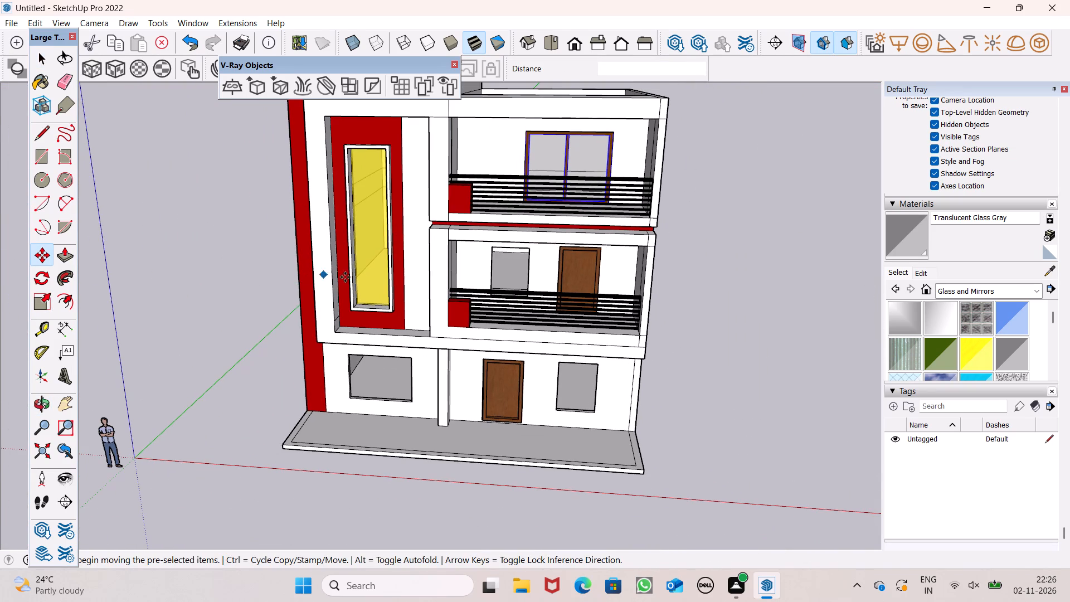
left_click_drag(610, 205, 497, 471)
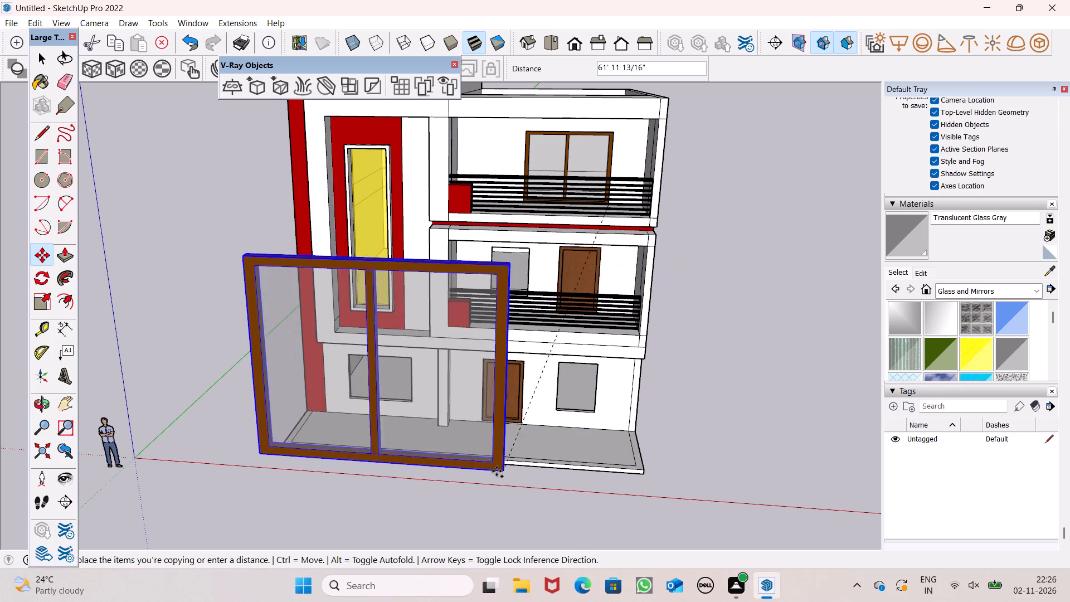
left_click_drag(497, 471, 265, 416)
Scale the copied window down uniformly from its upper corner until it is much smaller.
scroll(495, 342, "down", 7)
scroll(436, 334, "up", 5)
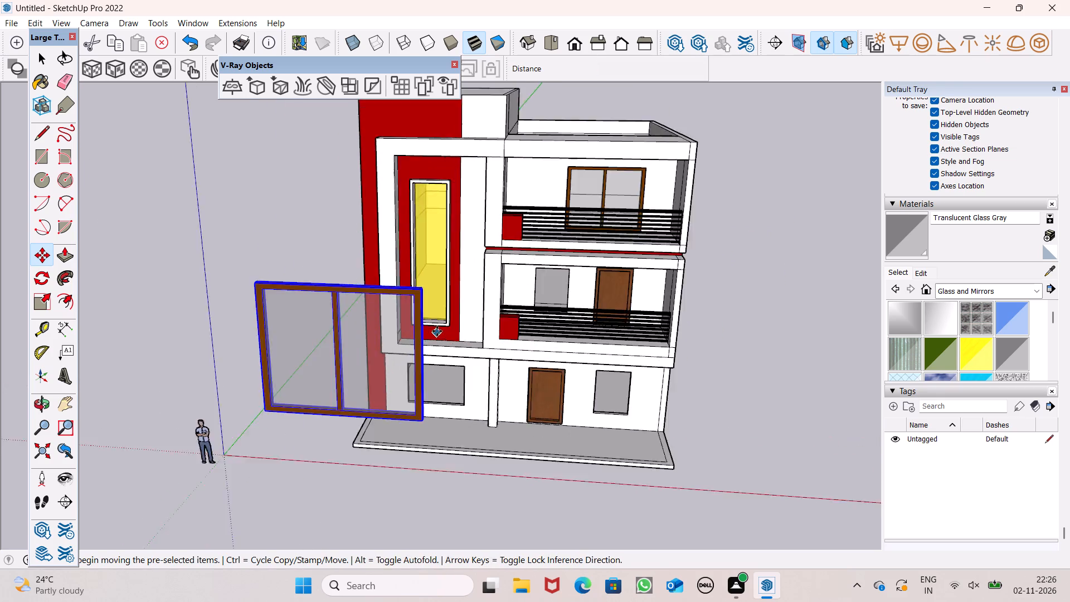
scroll(437, 331, "up", 2)
scroll(420, 302, "down", 4)
left_click(37, 303)
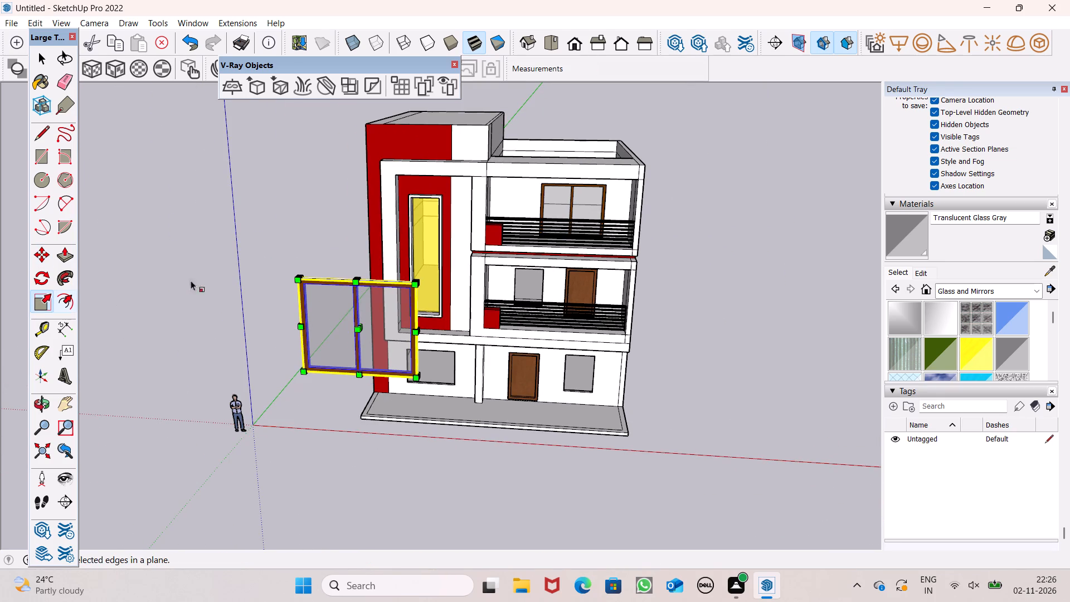
scroll(289, 261, "up", 1)
left_click_drag(299, 281, 399, 362)
Move the reduced window into the wide ground-floor opening, snapping it to the lower corner nearest the pillar.
key("space")
left_click(343, 343)
scroll(430, 384, "up", 9)
key("m")
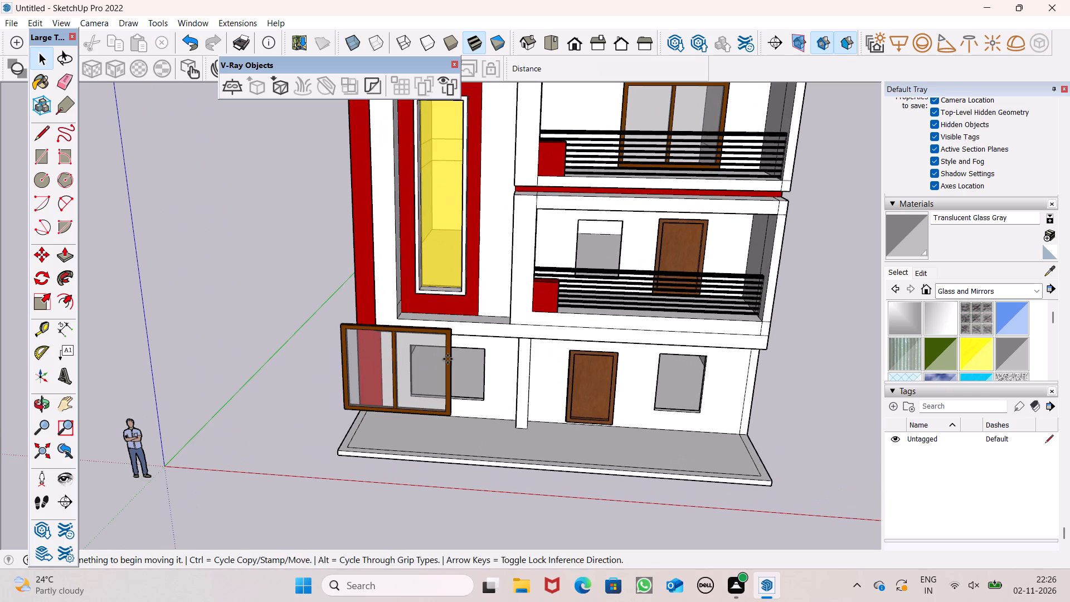
key("Return")
left_click_drag(446, 416, 472, 401)
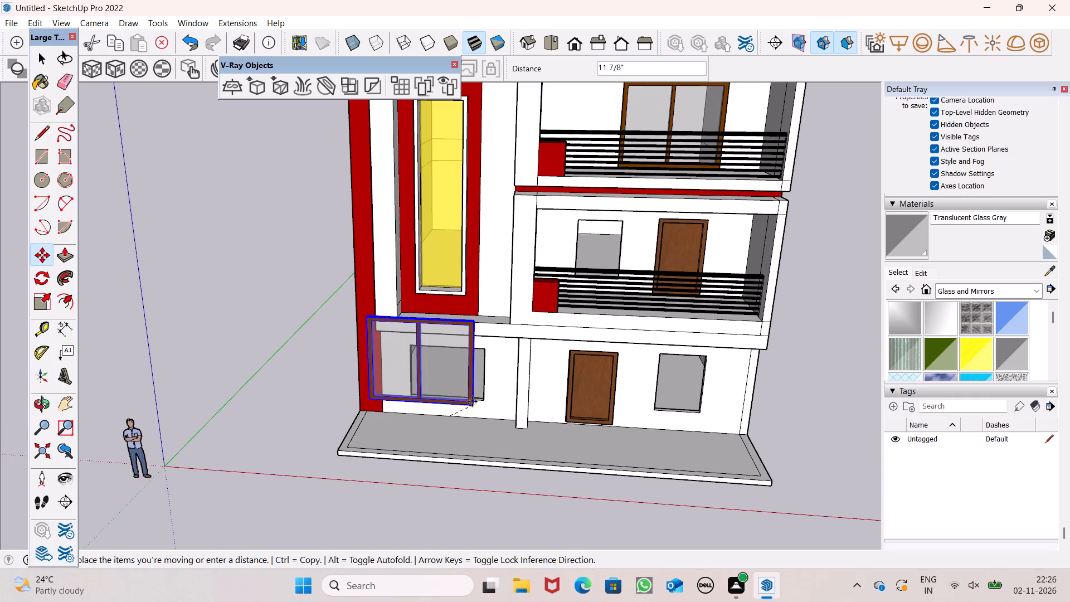
left_click_drag(472, 401, 508, 398)
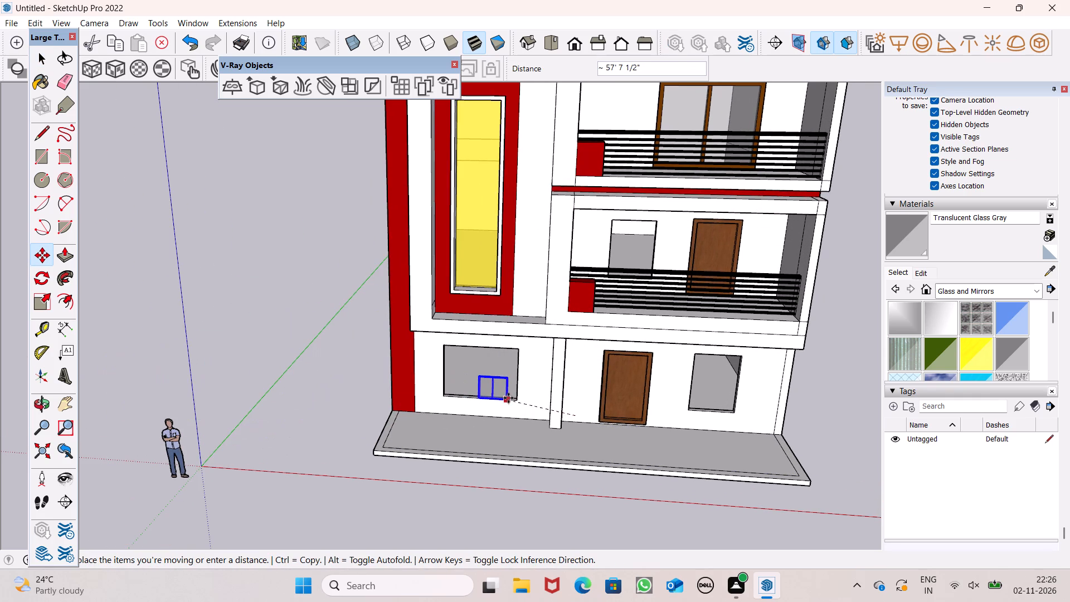
left_click_drag(508, 398, 512, 397)
Scale the depth of the small window in the wide ground-floor opening by about -2.87.
middle_click_drag(485, 385, 749, 293)
scroll(515, 373, "up", 4)
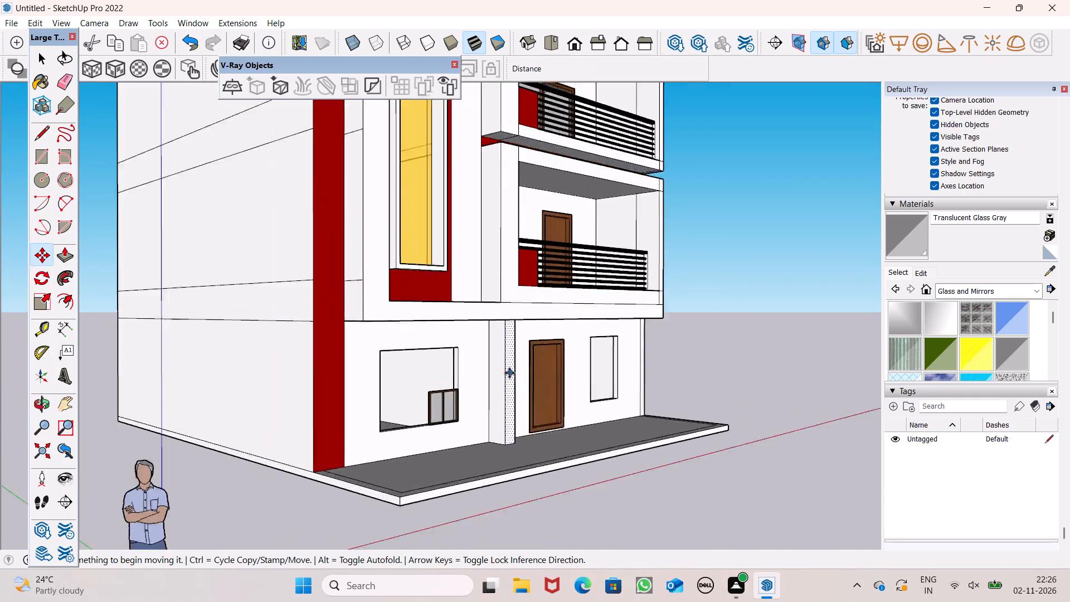
scroll(509, 373, "up", 3)
scroll(356, 383, "down", 4)
left_click_drag(21, 306, 27, 308)
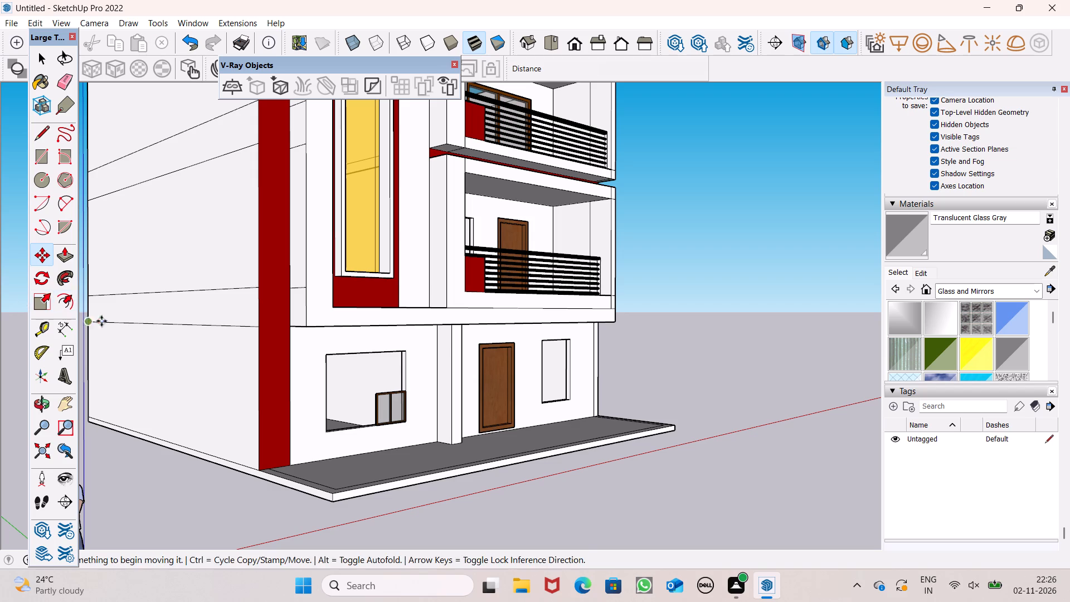
left_click_drag(19, 309, 29, 308)
left_click(55, 304)
left_click(51, 314)
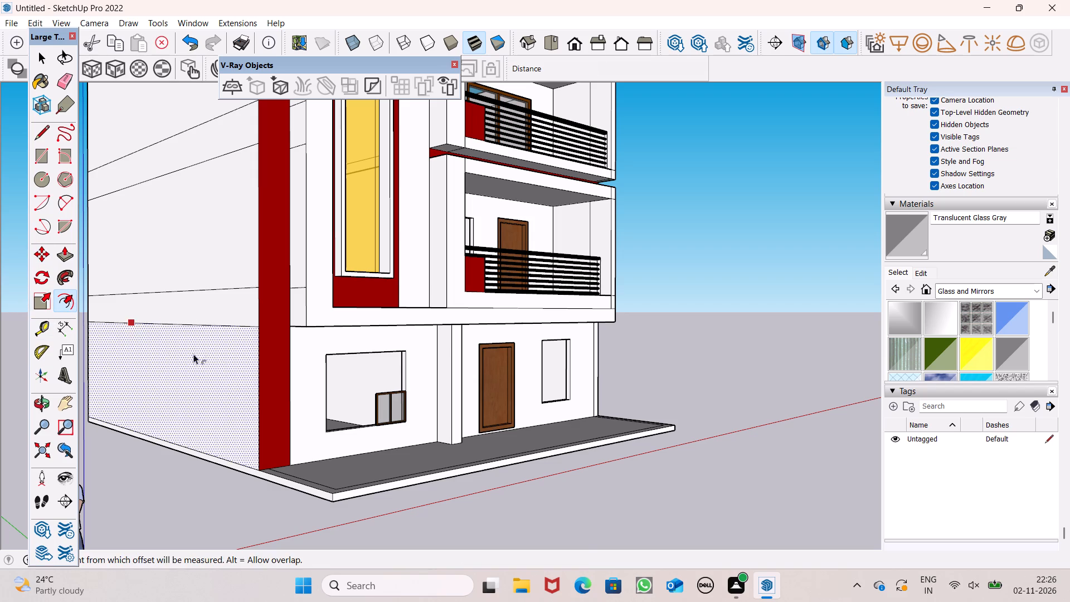
left_click(38, 299)
middle_click_drag(114, 371, 269, 501)
scroll(120, 385, "down", 3)
scroll(387, 486, "up", 4)
left_click(391, 416)
middle_click_drag(402, 433, 337, 413)
scroll(339, 417, "up", 4)
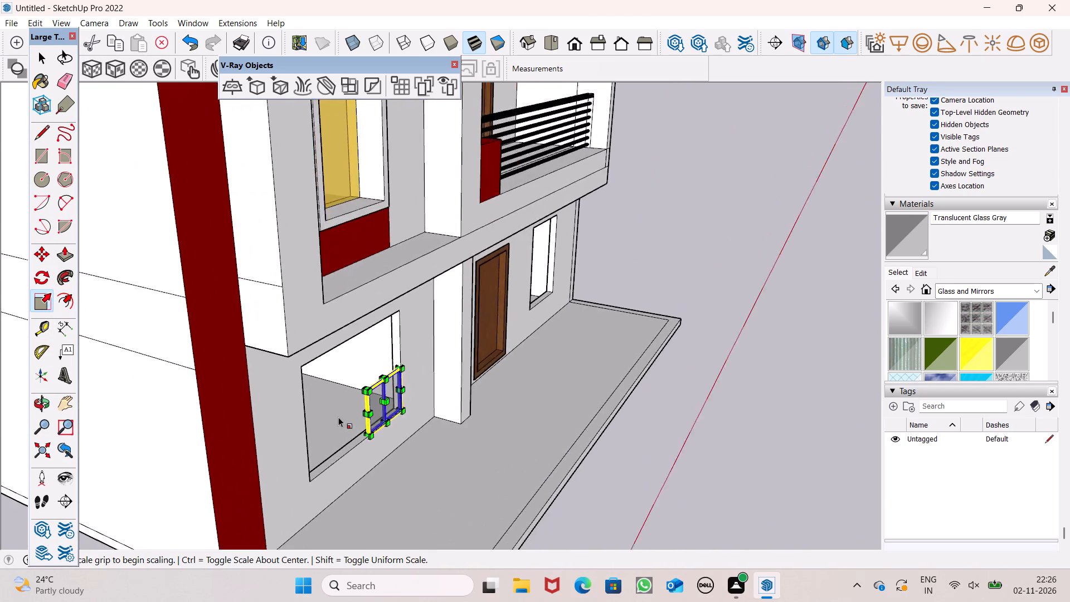
scroll(338, 417, "up", 2)
left_click_drag(402, 395, 395, 395)
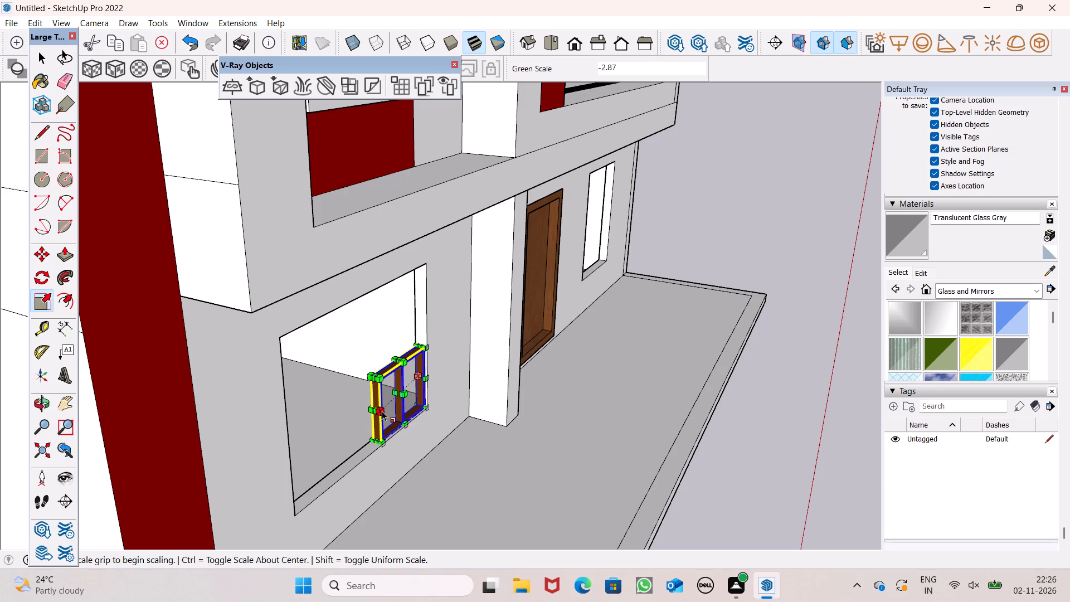
Fill the wide ground-floor opening by scaling the window's width about 2.57 and stretching its height to the top edge.
left_click_drag(374, 411, 304, 481)
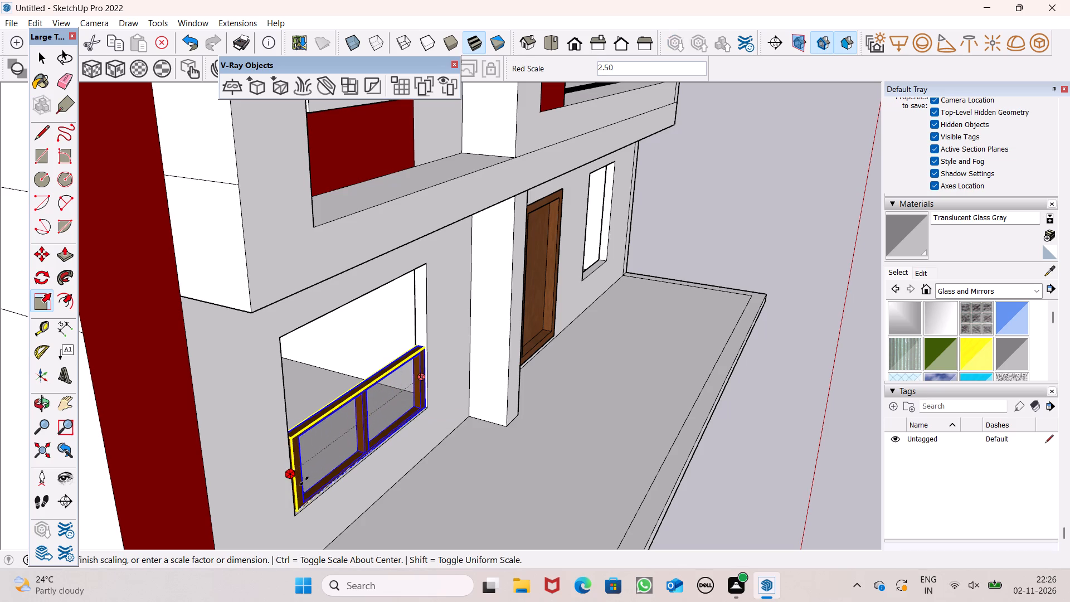
left_click_drag(304, 481, 291, 474)
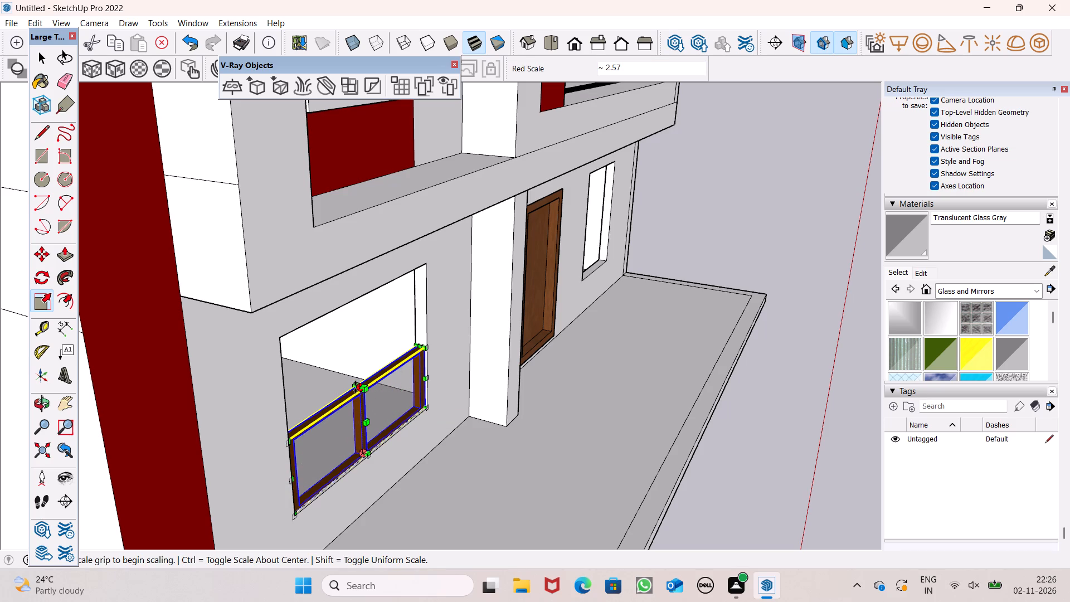
left_click_drag(357, 387, 312, 323)
scroll(281, 316, "down", 6)
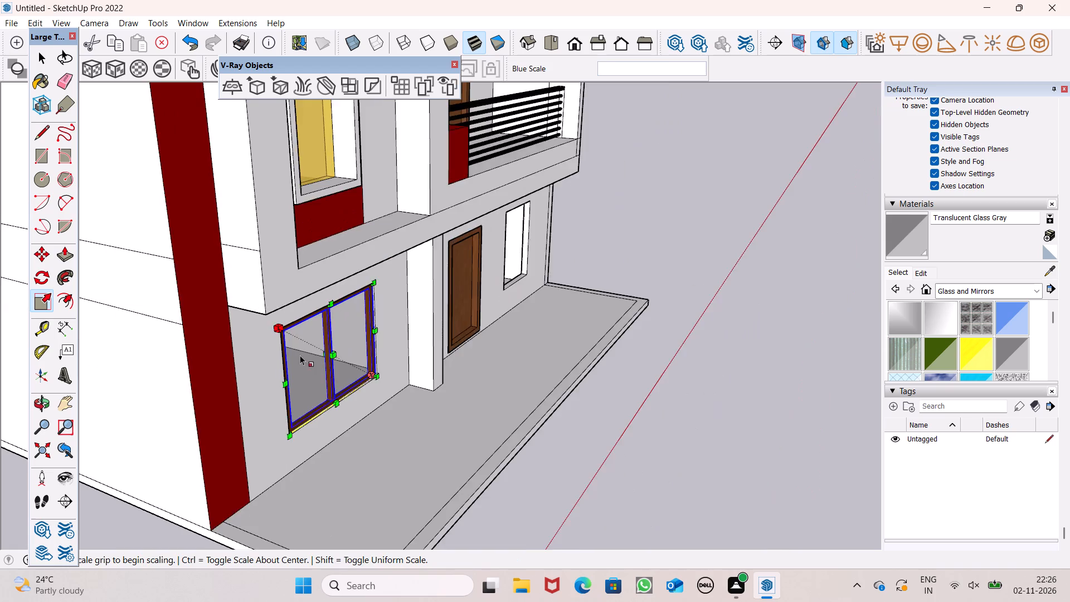
middle_click_drag(314, 371, 186, 311)
key("space")
Copy the finished ground-floor window about 35' 5" away, onto the open ground in front of the building.
scroll(256, 277, "down", 5)
middle_click_drag(325, 311, 115, 305)
scroll(123, 297, "up", 1)
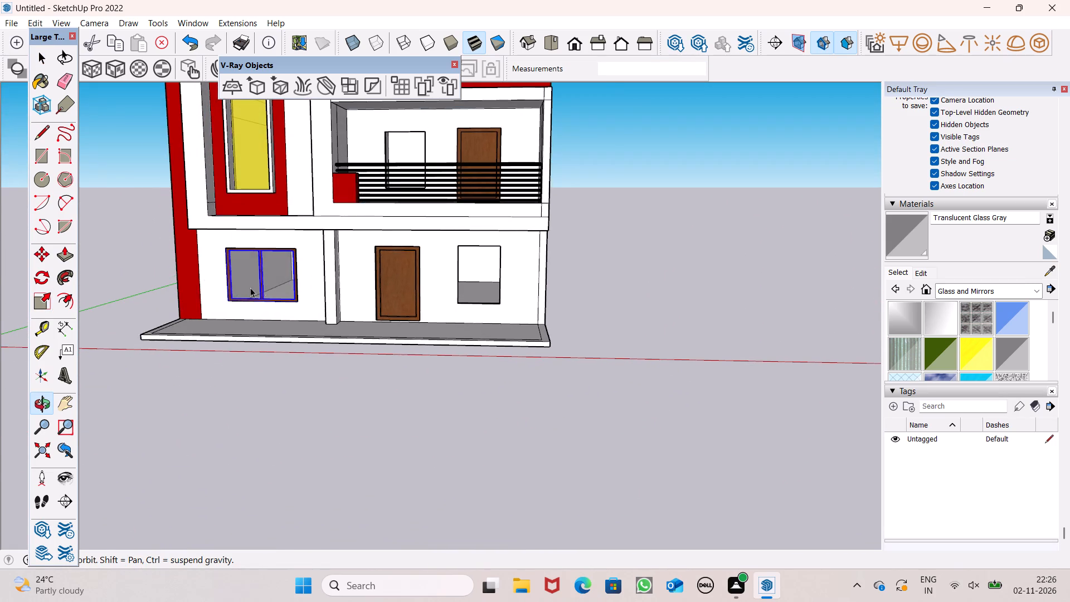
left_click(270, 282)
key("m")
key("Return")
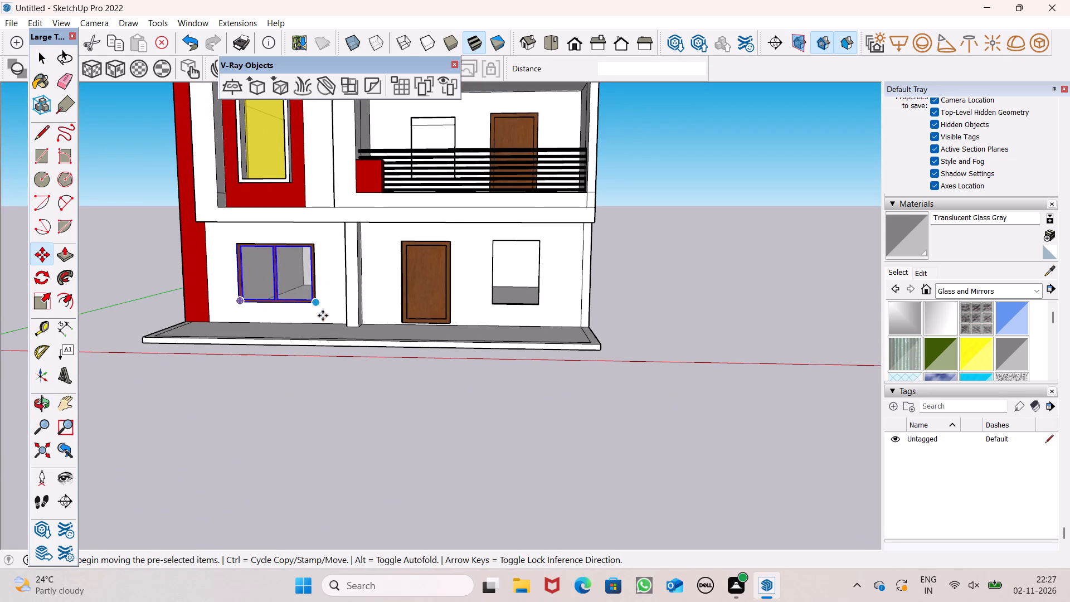
left_click_drag(318, 305, 555, 358)
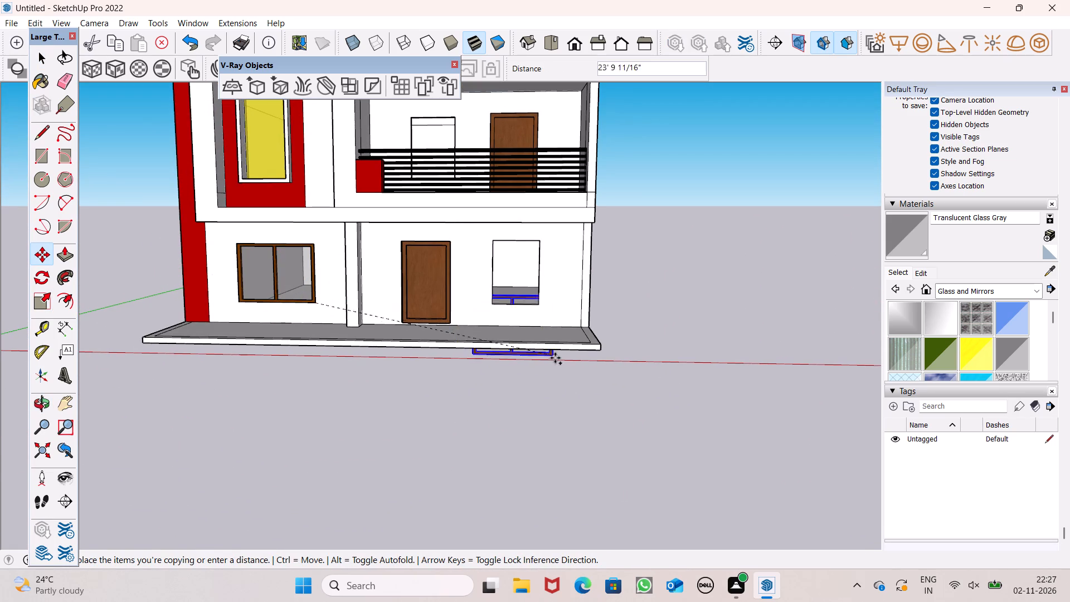
left_click_drag(555, 358, 636, 467)
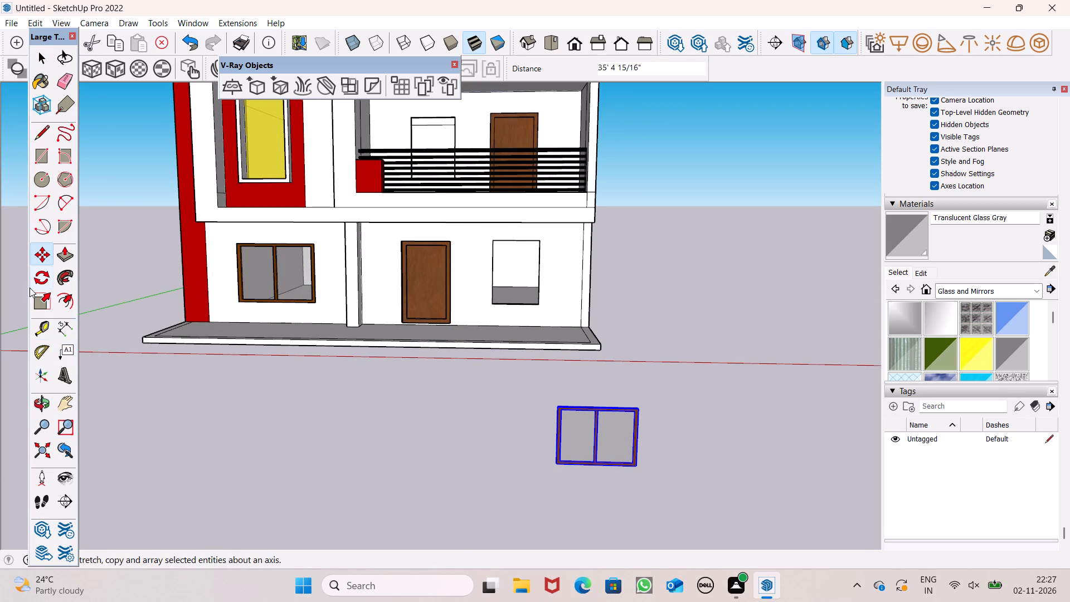
Scale the new window copy down uniformly from its upper corner to roughly the narrower opening's width.
left_click_drag(29, 287, 35, 289)
left_click(43, 297)
left_click_drag(554, 407, 562, 413)
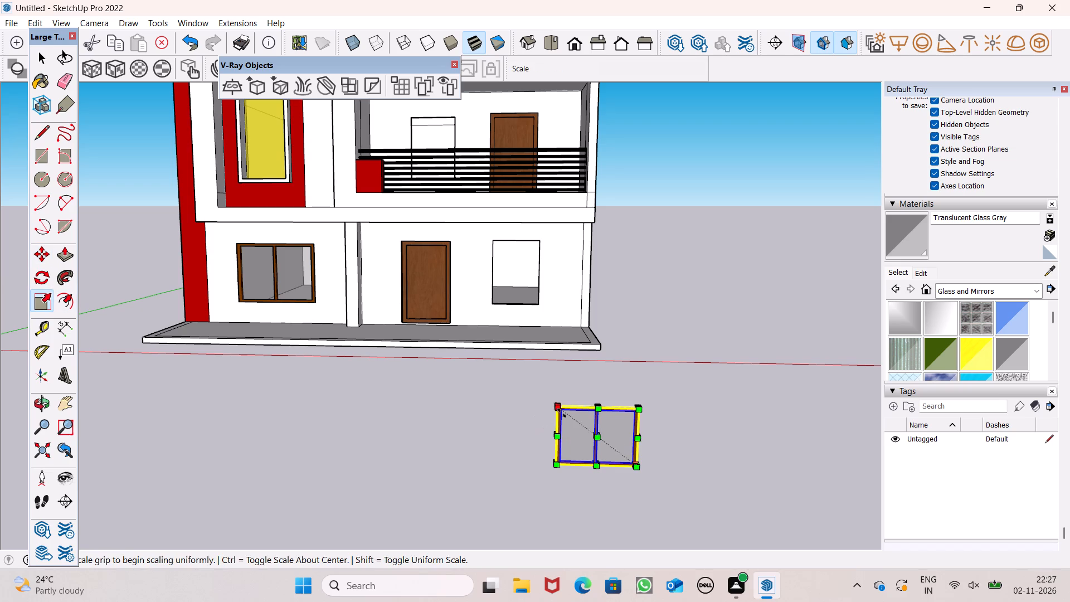
left_click_drag(562, 413, 587, 437)
key("space")
Move the reduced copy about 18' 8" into the lower corner of the narrower ground-floor opening beside the door.
key("m")
key("Return")
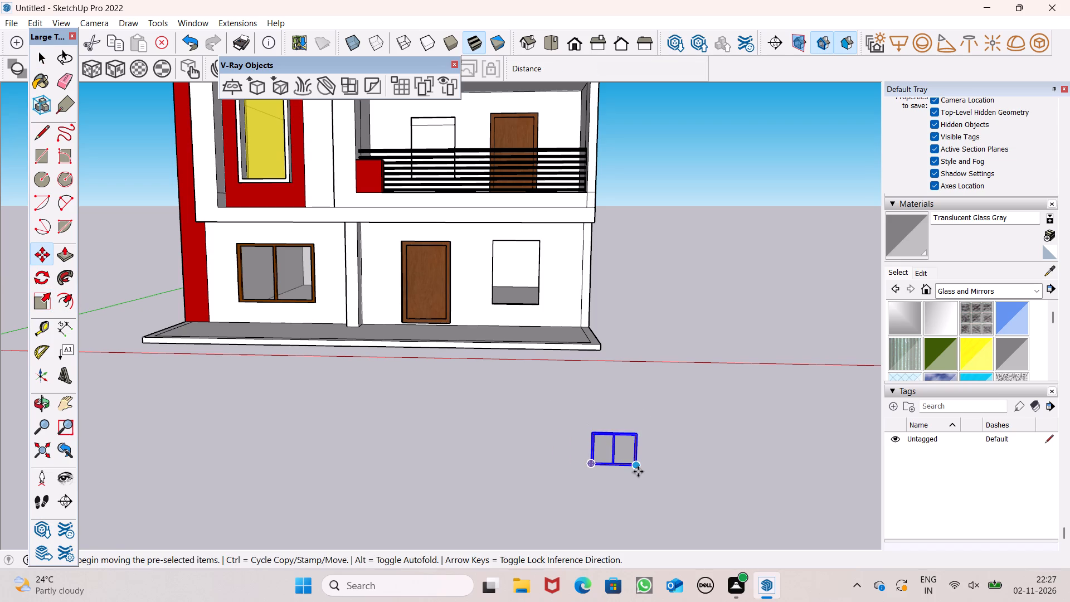
left_click_drag(639, 467, 537, 303)
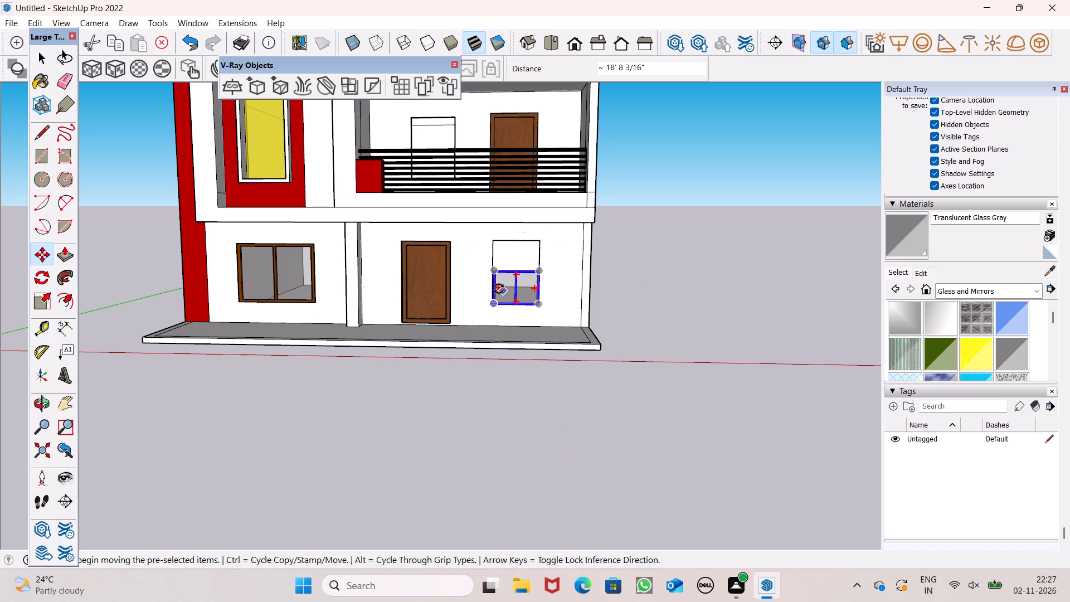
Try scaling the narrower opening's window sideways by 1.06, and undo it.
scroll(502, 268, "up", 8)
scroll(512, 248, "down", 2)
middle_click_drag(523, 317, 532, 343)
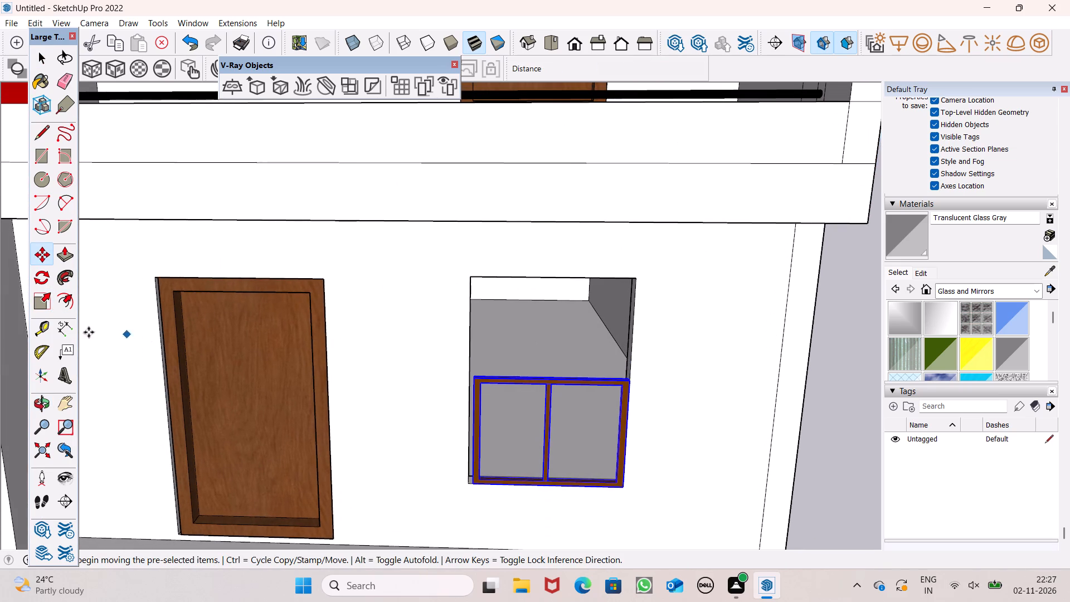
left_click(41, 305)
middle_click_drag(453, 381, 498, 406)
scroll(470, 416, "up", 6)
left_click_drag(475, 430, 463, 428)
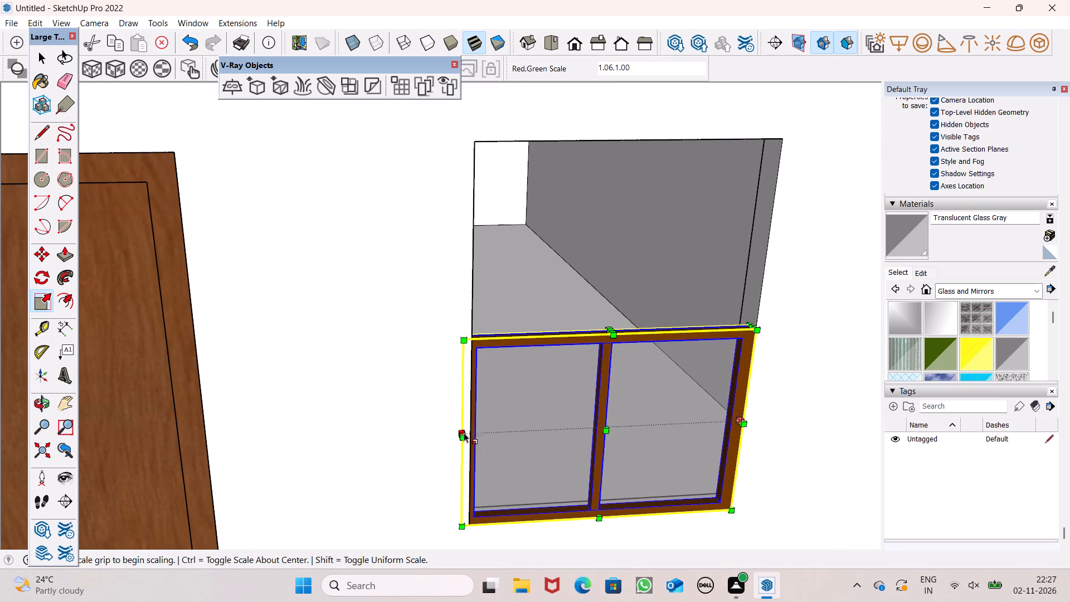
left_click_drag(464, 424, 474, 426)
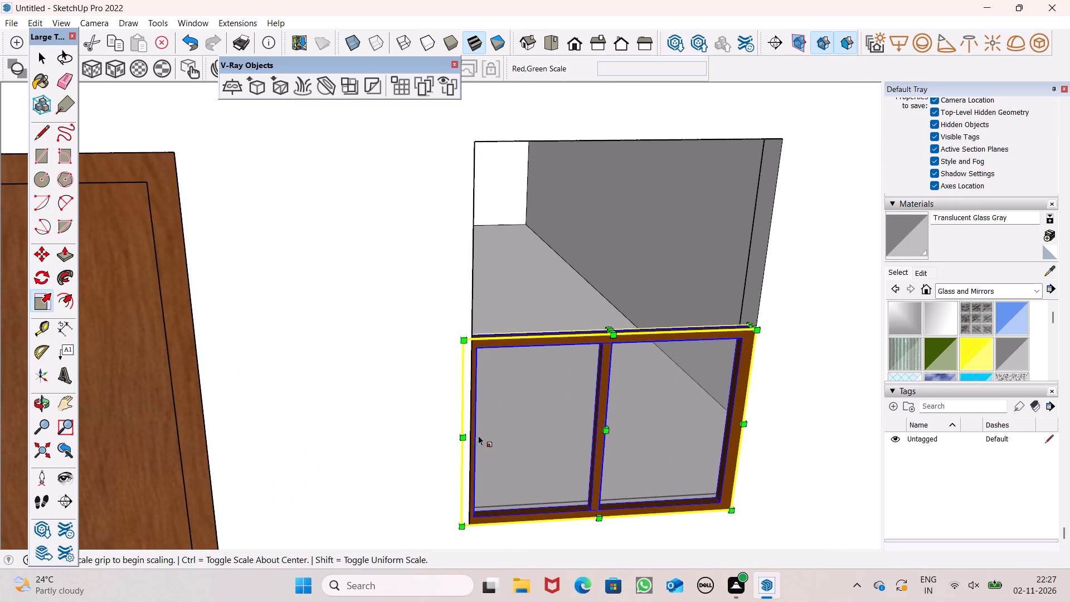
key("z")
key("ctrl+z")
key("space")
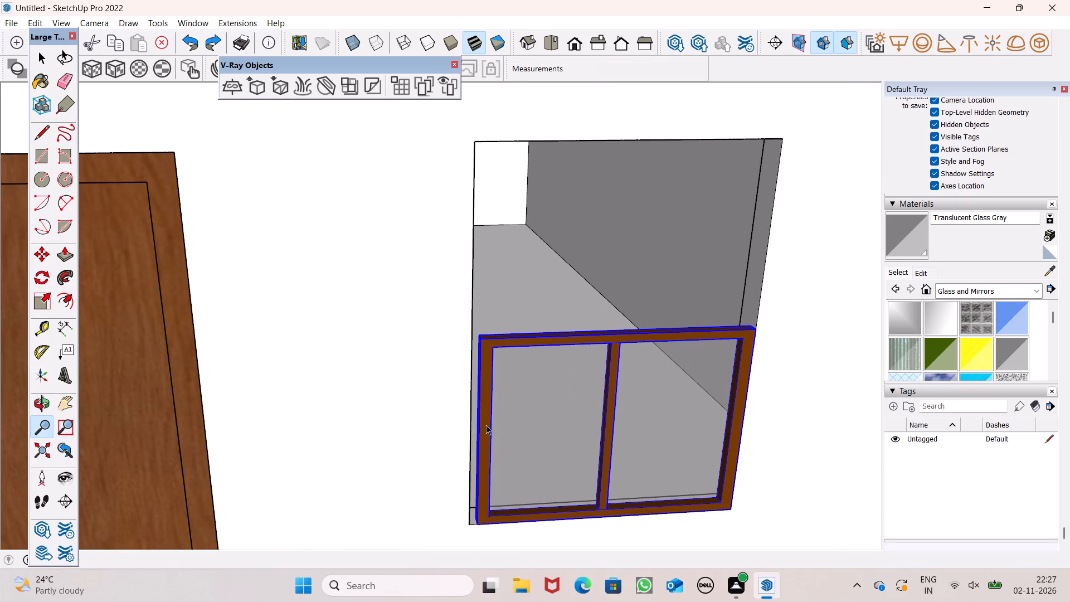
Scale the width of the window beside the ground-floor door by 1.05 to reach the opening's side edge.
left_click(488, 425)
left_click(36, 302)
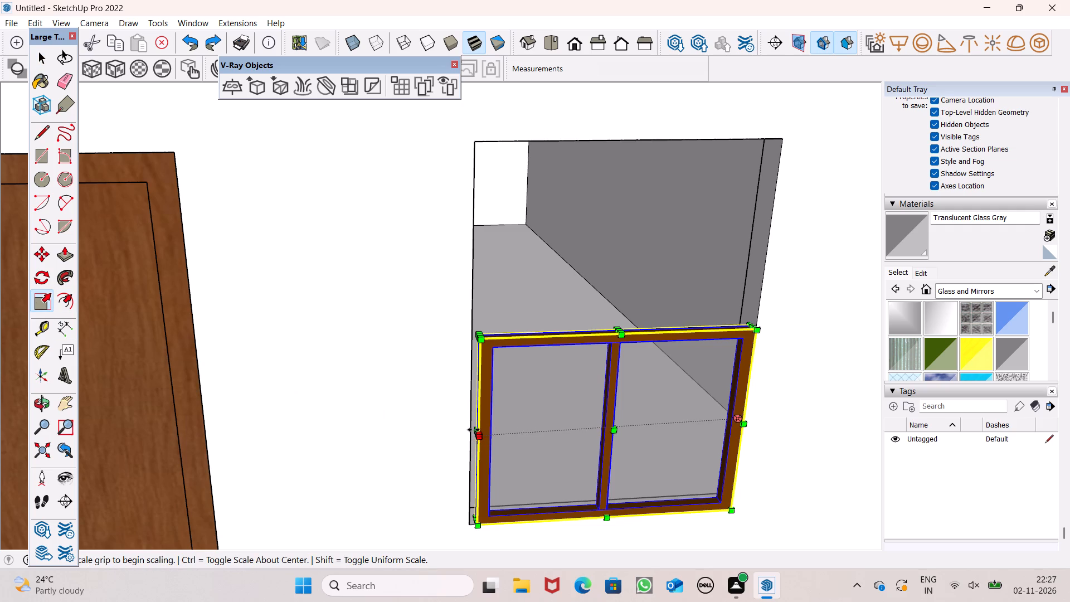
left_click_drag(473, 428, 464, 428)
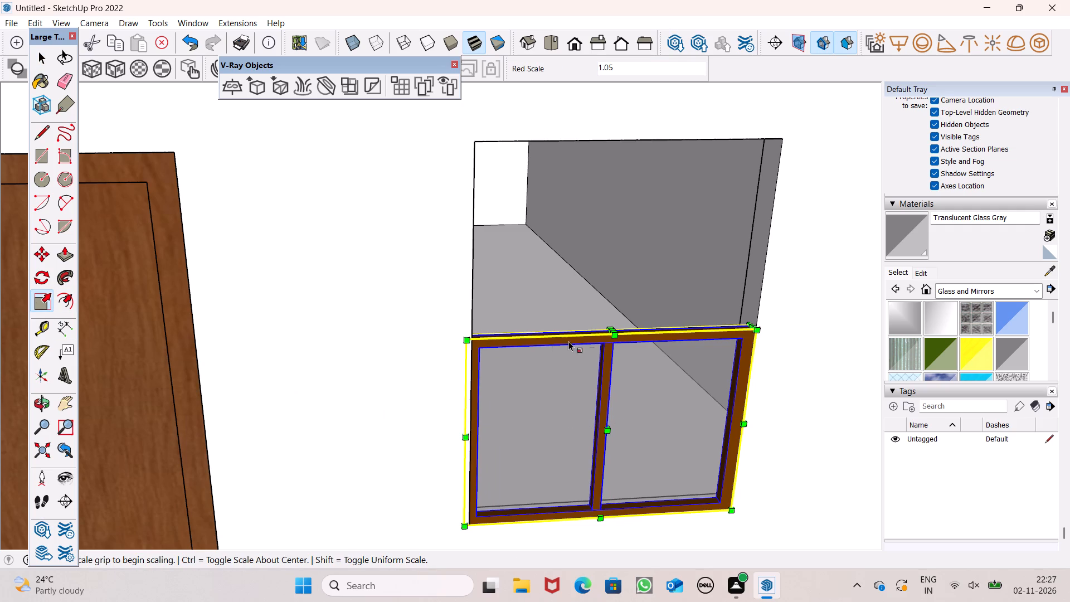
Scale that window's height by about 1.9, up towards the opening's top edge.
left_click_drag(612, 327, 621, 245)
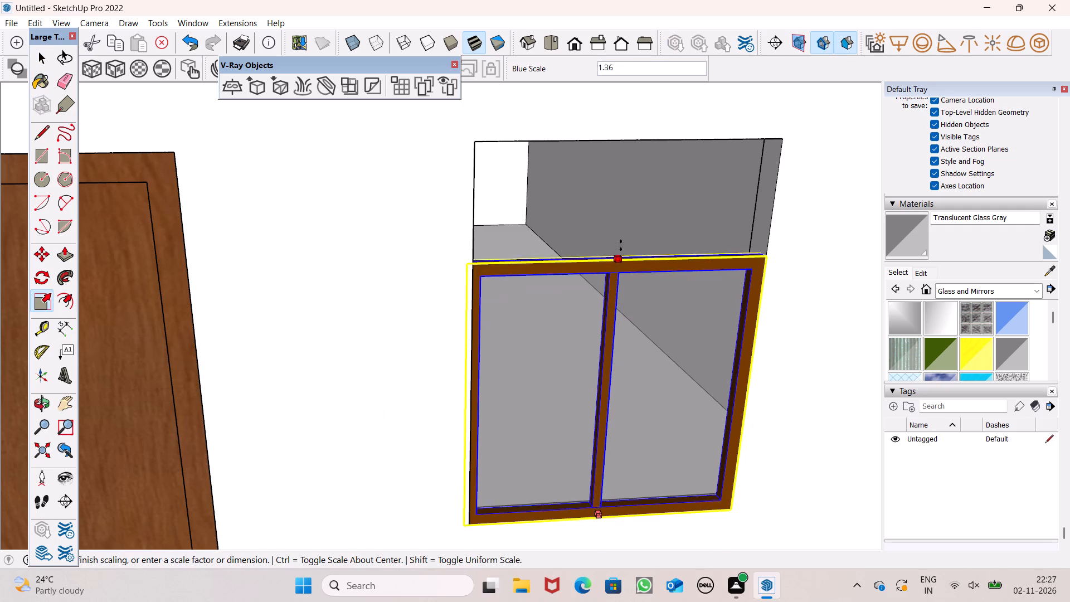
left_click_drag(621, 245, 611, 143)
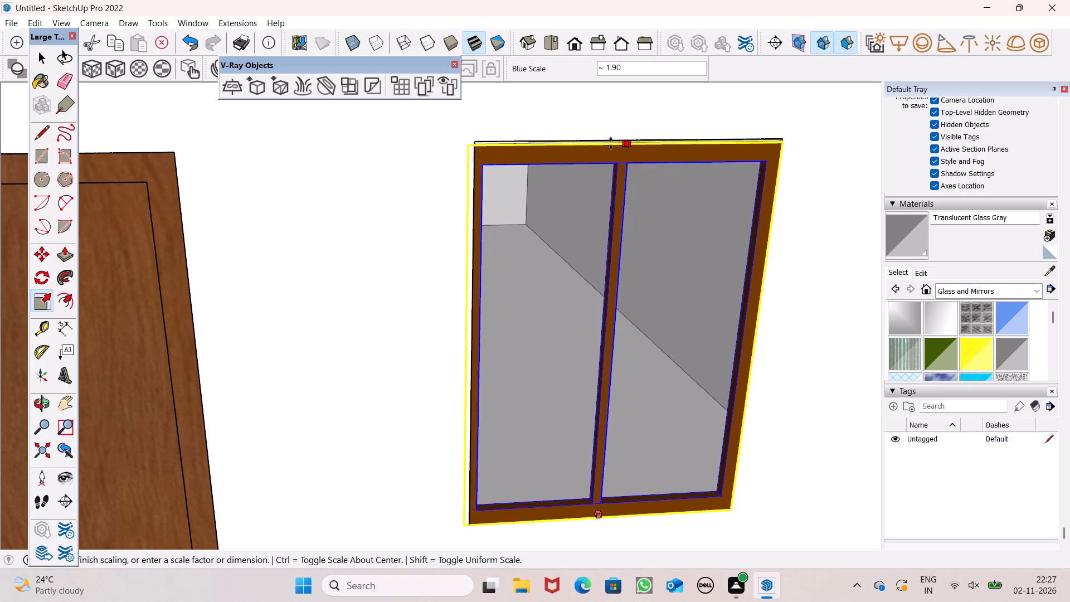
left_click_drag(611, 143, 604, 151)
scroll(471, 211, "down", 5)
key("space")
Scale the height of the window beside the ground-floor door by about 1.05, up to the opening's top edge.
scroll(463, 237, "down", 4)
scroll(522, 185, "up", 6)
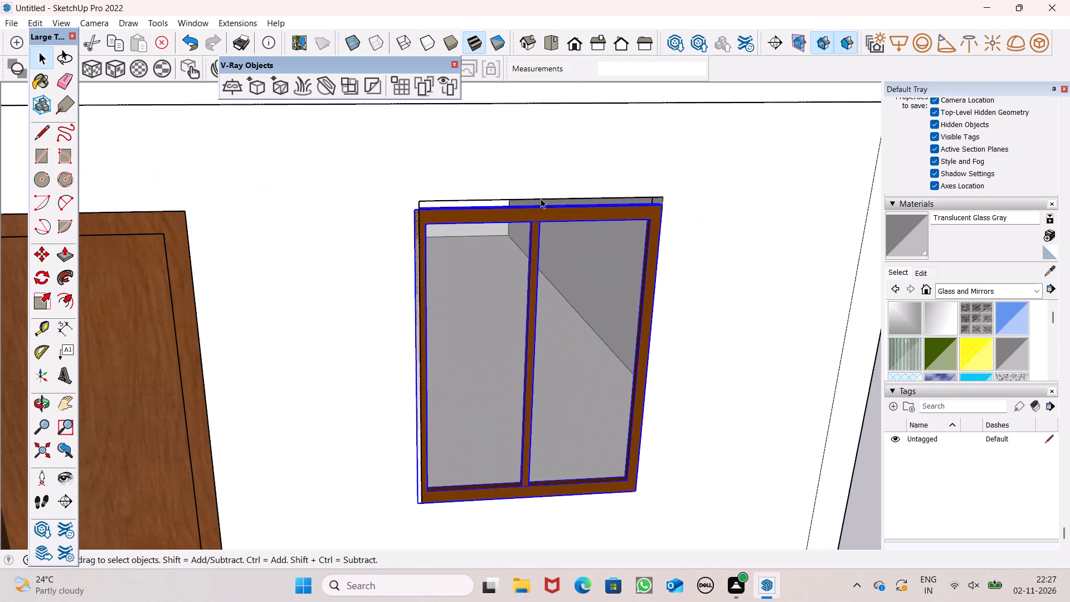
scroll(489, 208, "up", 4)
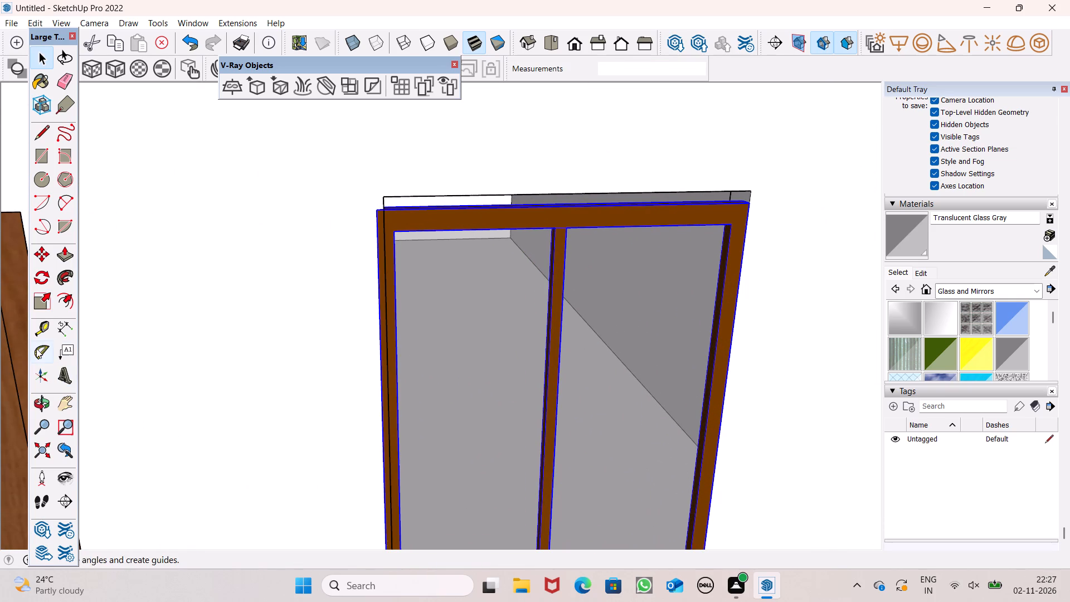
left_click(40, 299)
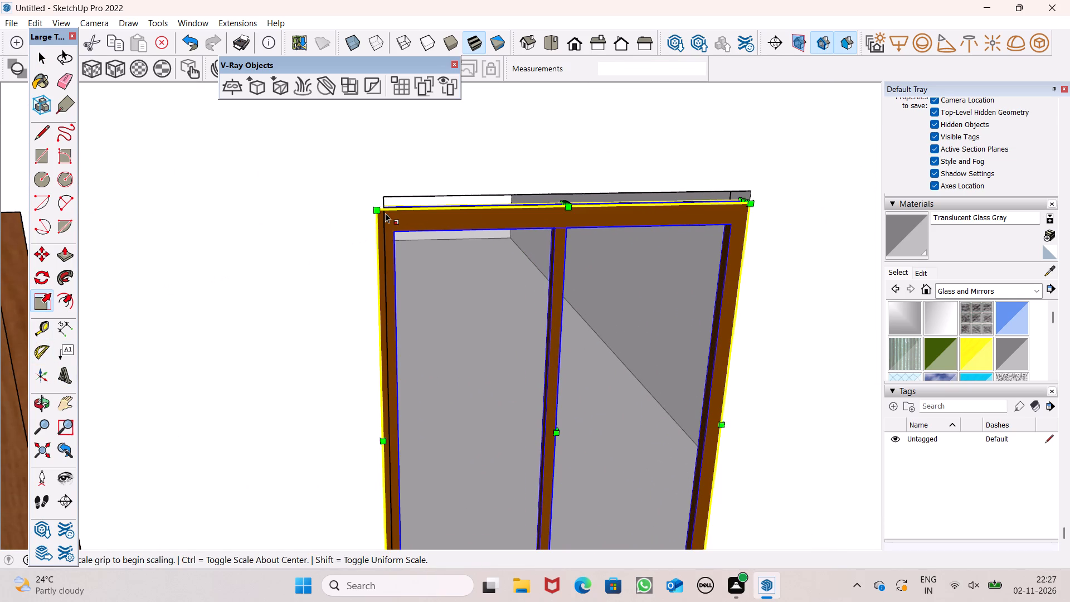
left_click_drag(377, 214, 382, 219)
scroll(575, 211, "up", 4)
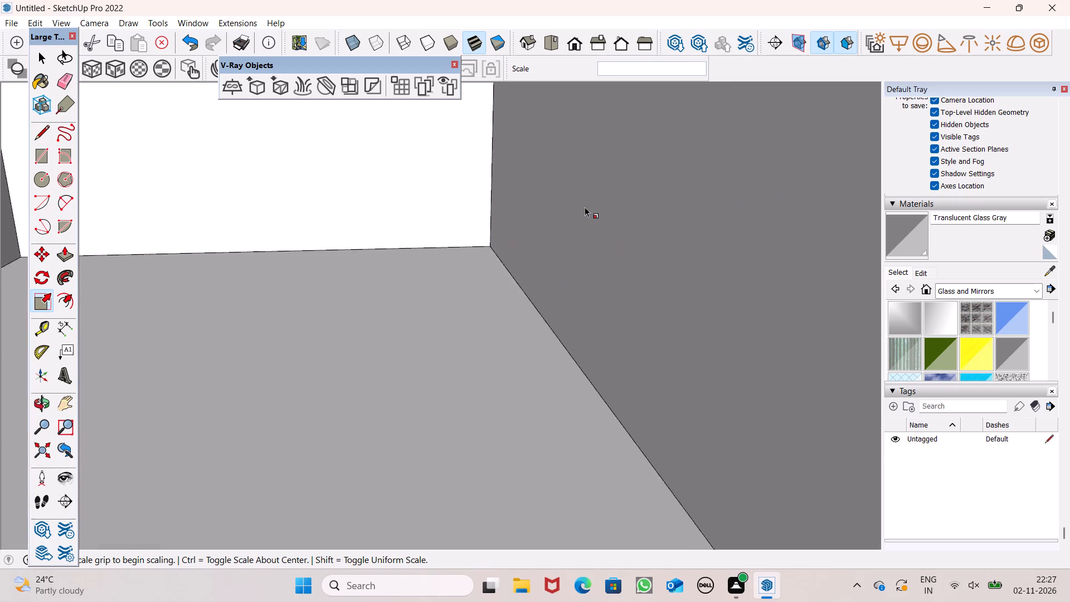
scroll(585, 207, "up", 2)
scroll(567, 234, "down", 5)
scroll(425, 347, "down", 2)
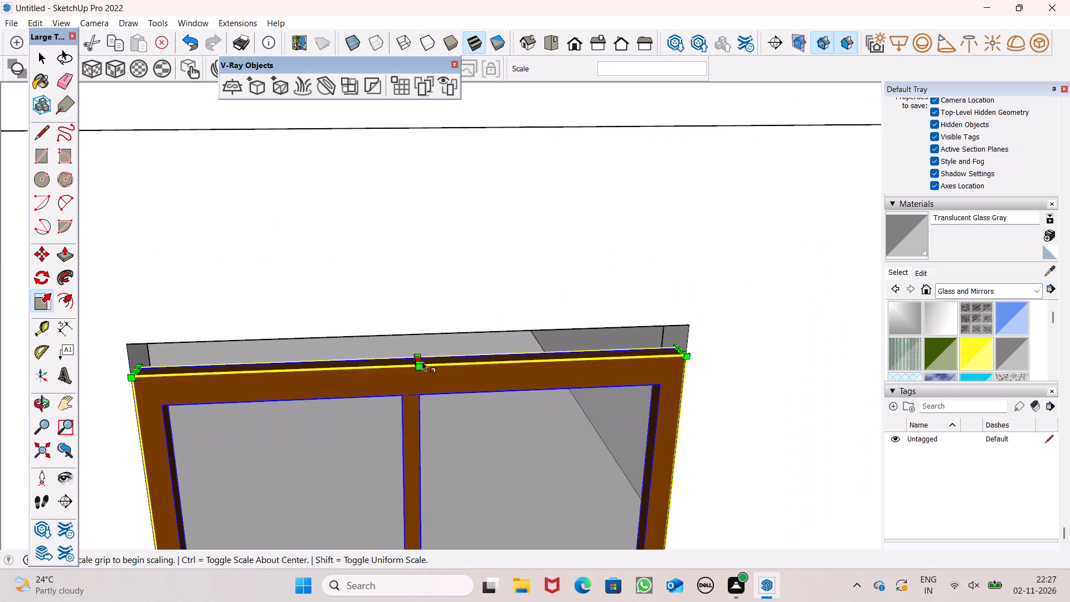
left_click_drag(420, 357, 419, 332)
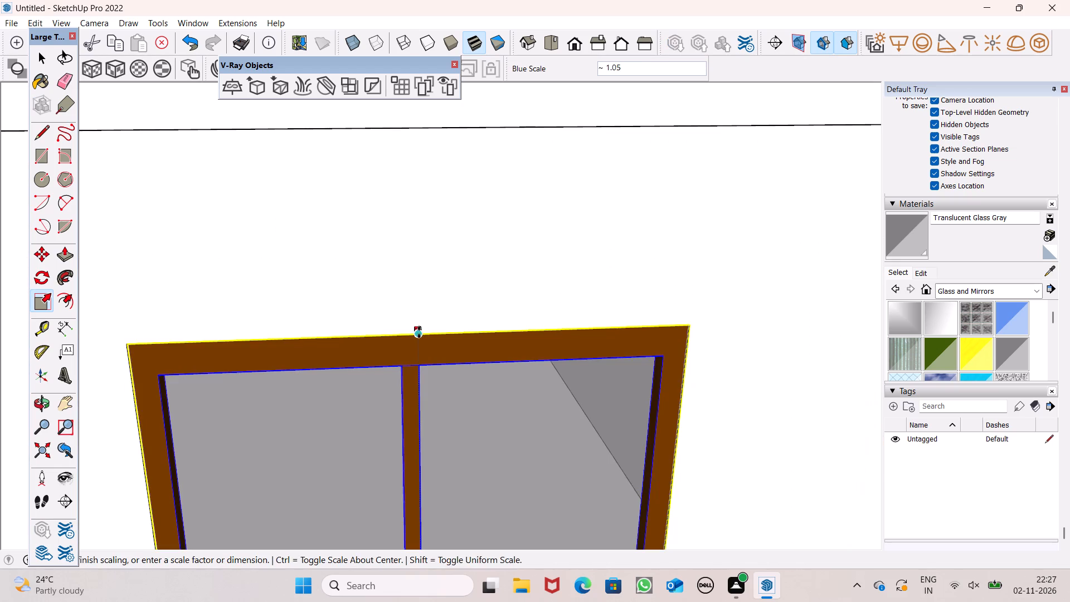
left_click_drag(419, 332, 419, 331)
scroll(397, 293, "down", 8)
key("space")
scroll(431, 153, "down", 2)
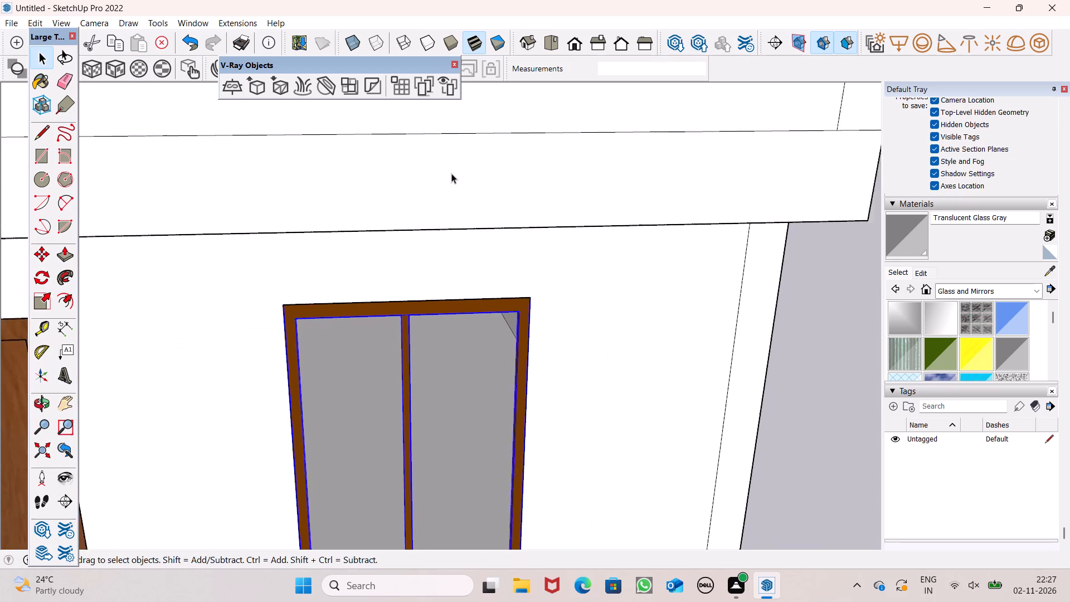
scroll(451, 173, "down", 12)
left_click(655, 339)
Copy the window beside the ground-floor door up to the empty opening beside the door on the middle-floor balcony.
scroll(549, 254, "down", 4)
middle_click_drag(546, 294, 527, 181)
scroll(528, 327, "down", 7)
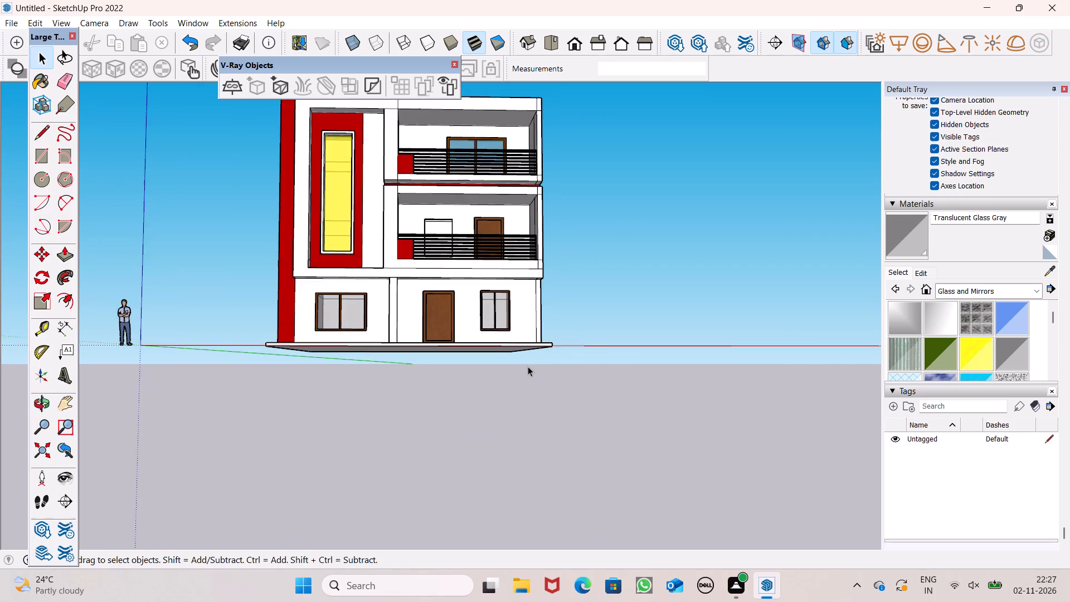
scroll(459, 174, "up", 7)
left_click(542, 454)
scroll(514, 377, "down", 3)
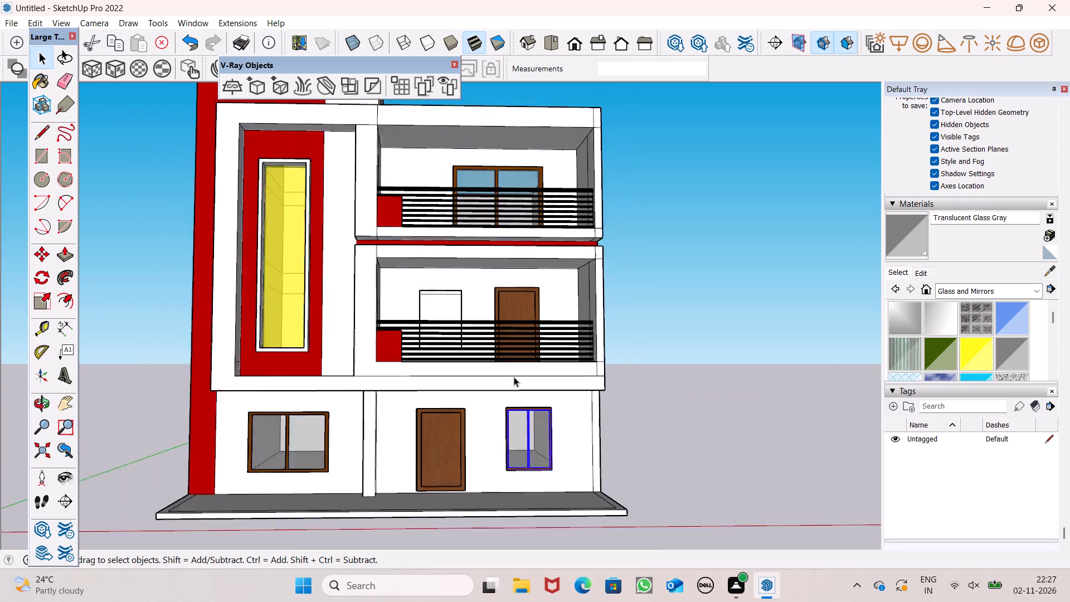
scroll(514, 377, "down", 2)
key("m")
key("Return")
scroll(514, 376, "down", 4)
middle_click_drag(525, 417, 543, 531)
scroll(459, 356, "up", 7)
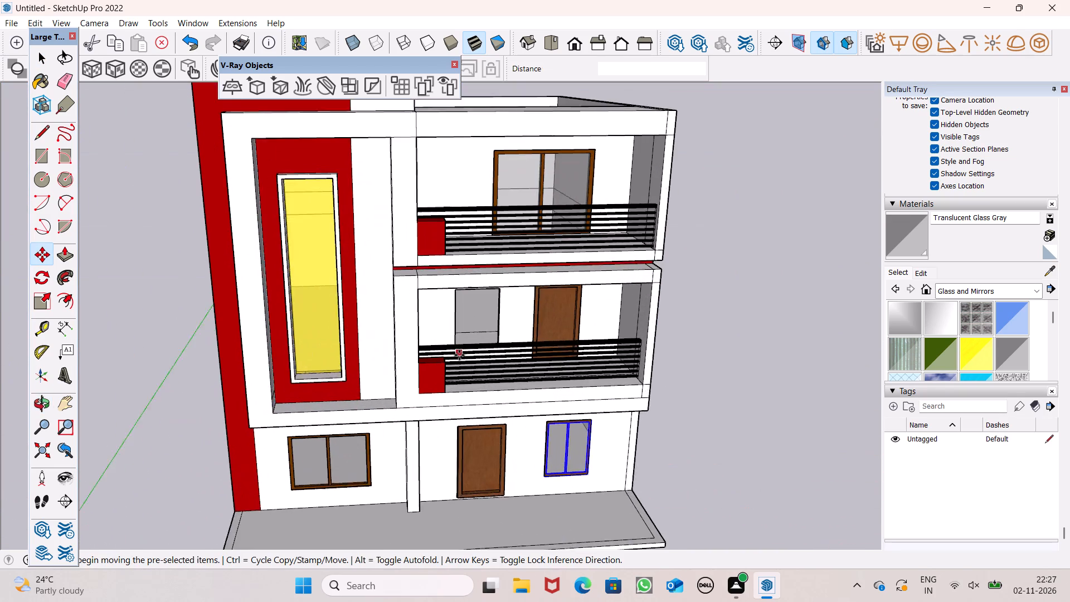
left_click_drag(605, 489, 506, 328)
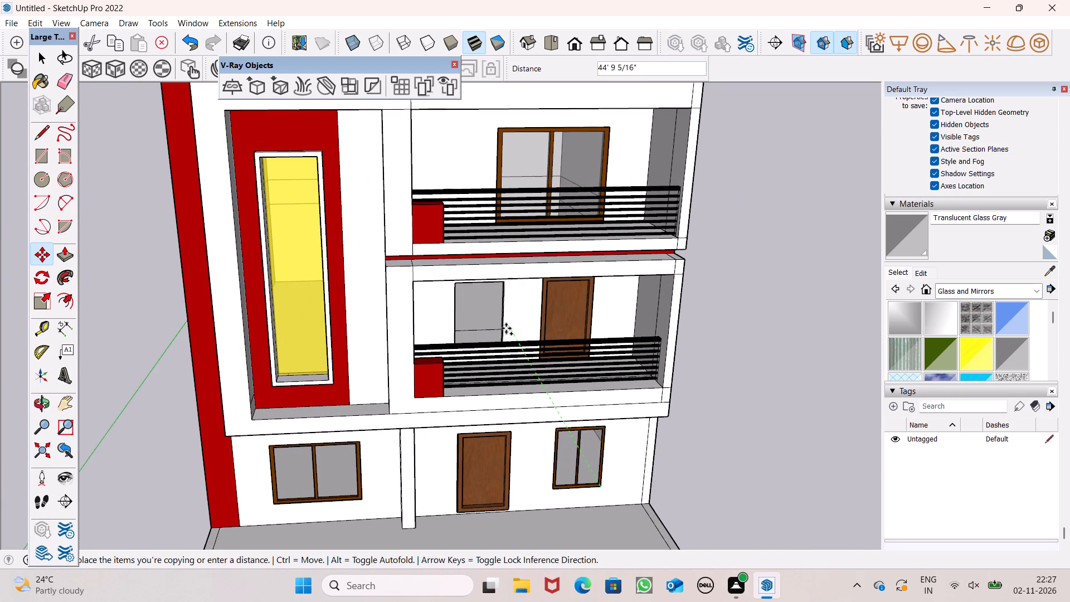
left_click_drag(506, 328, 503, 336)
Move the copied middle-floor window down about 11" to sit on the bottom corner of its opening.
scroll(474, 317, "up", 10)
scroll(522, 387, "up", 1)
middle_click_drag(521, 387, 490, 421)
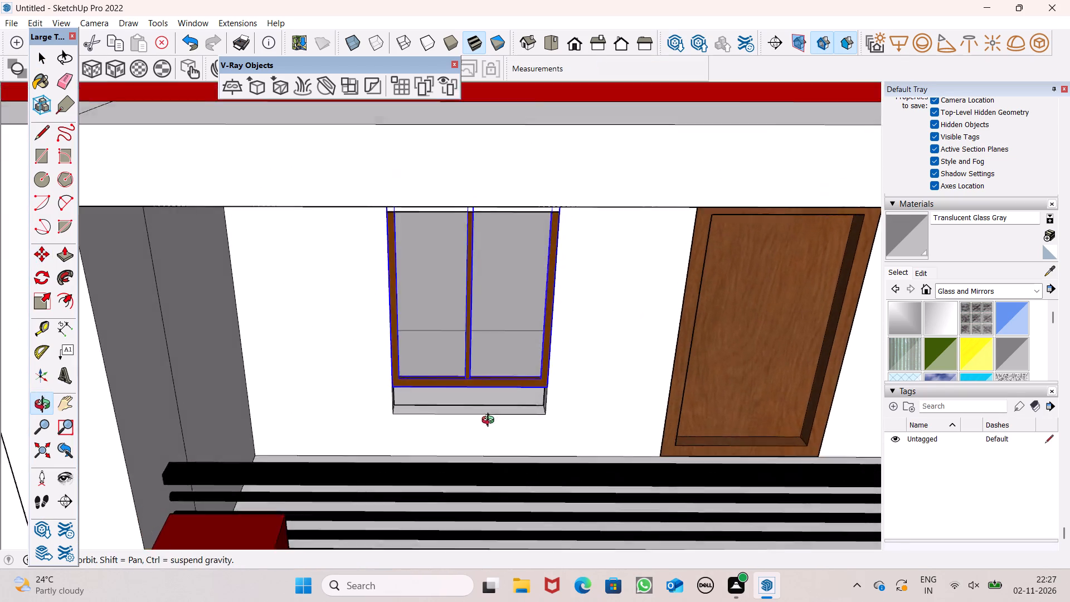
middle_click_drag(490, 421, 489, 406)
scroll(505, 371, "up", 5)
left_click_drag(570, 389, 567, 431)
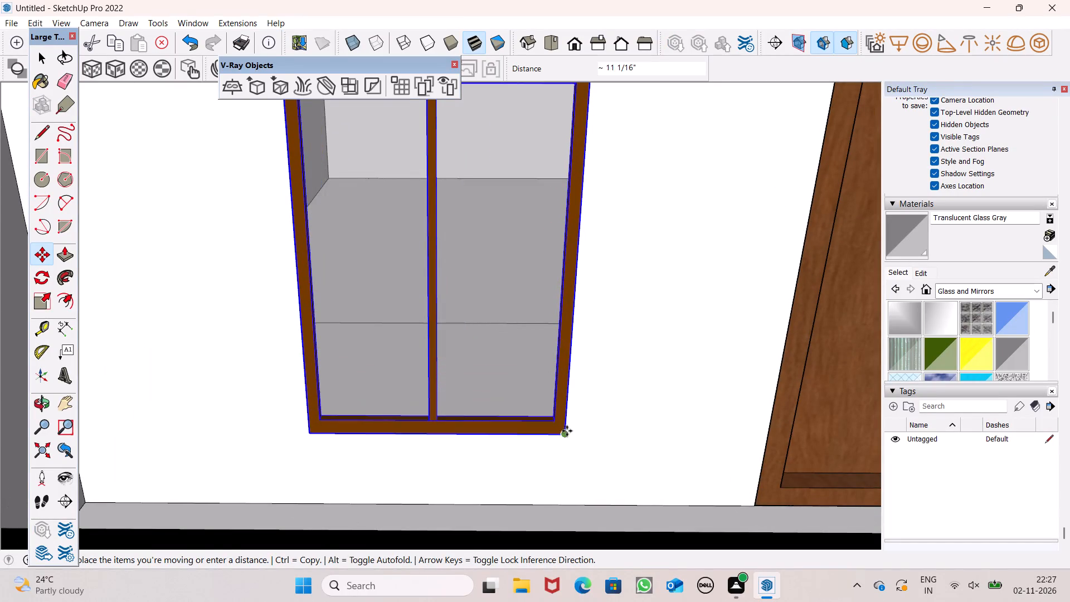
left_click_drag(567, 431, 567, 429)
scroll(566, 405, "down", 5)
middle_click_drag(565, 405, 568, 343)
key("space")
scroll(495, 263, "down", 13)
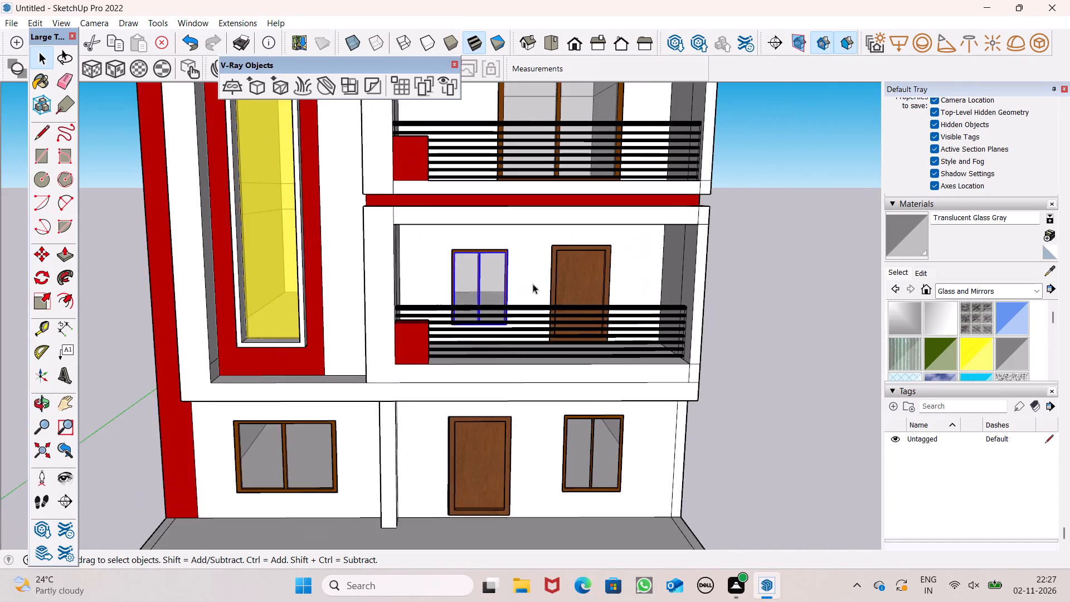
middle_click_drag(533, 284, 563, 275)
scroll(485, 231, "down", 6)
scroll(573, 286, "down", 2)
middle_click_drag(611, 327, 522, 355)
left_click(713, 319)
Erase the stray partition lines on the floor and long inner wall of the open-topped block.
scroll(618, 283, "down", 2)
middle_click_drag(566, 354, 568, 572)
middle_click_drag(565, 345, 327, 375)
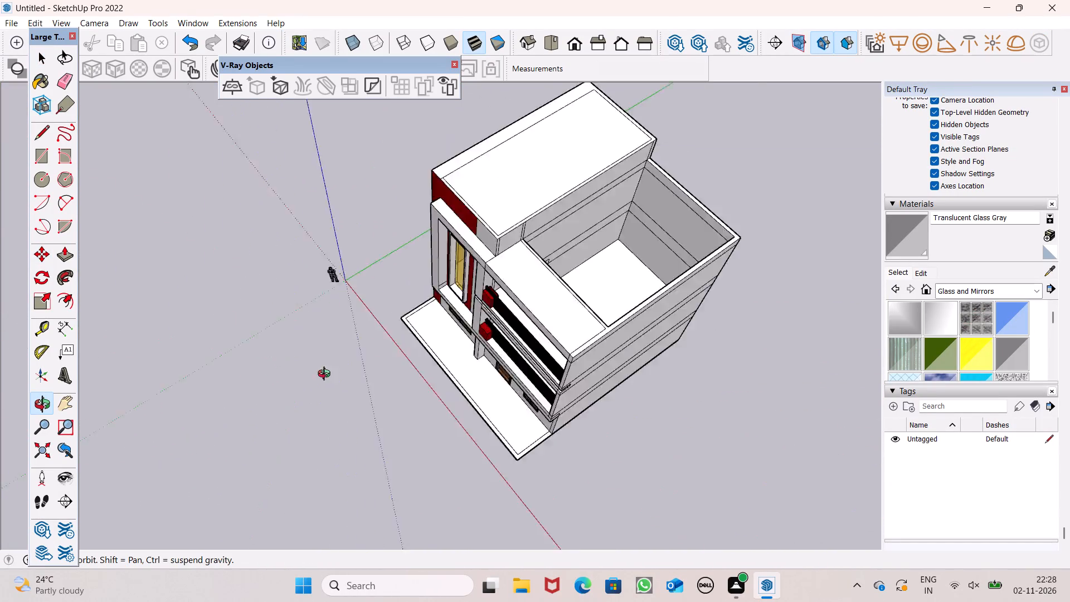
middle_click_drag(327, 375, 53, 325)
scroll(54, 325, "up", 1)
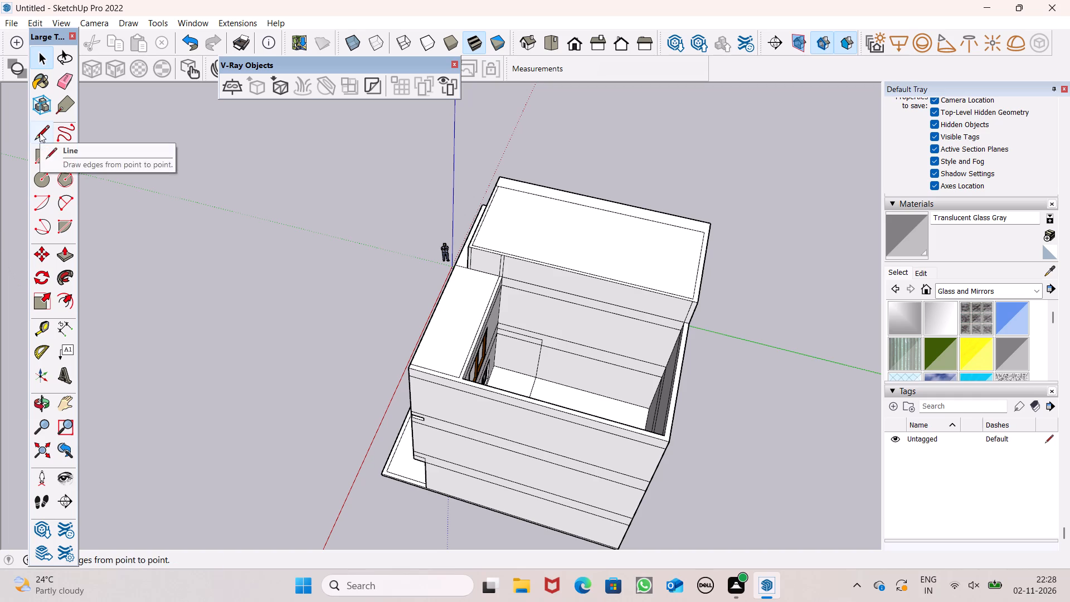
left_click(55, 90)
middle_click_drag(482, 341, 432, 377)
scroll(434, 377, "up", 3)
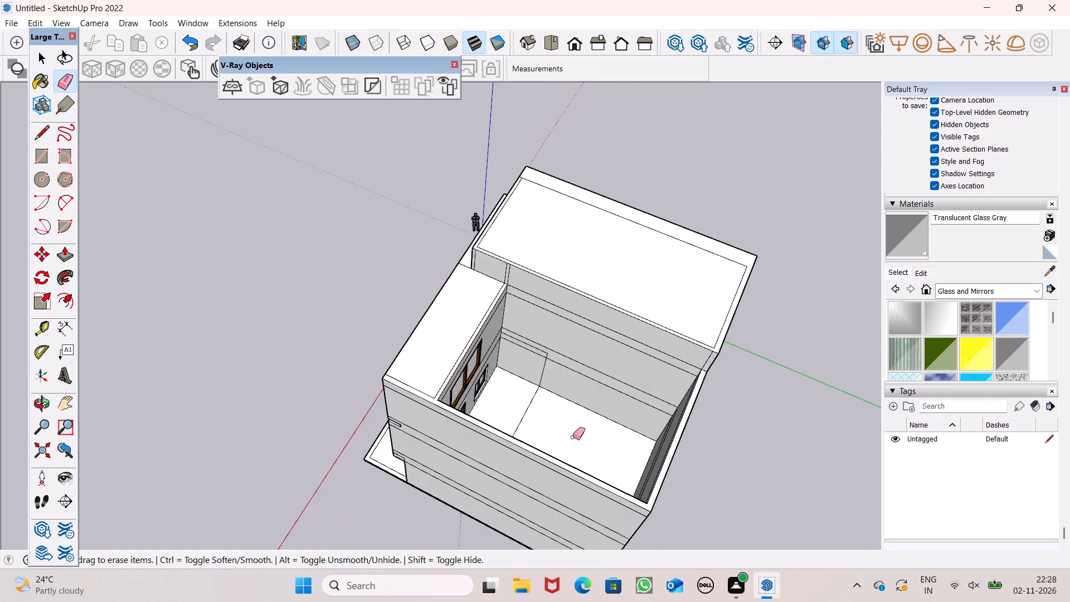
scroll(573, 437, "up", 5)
left_click_drag(497, 370, 481, 365)
left_click_drag(509, 319, 508, 311)
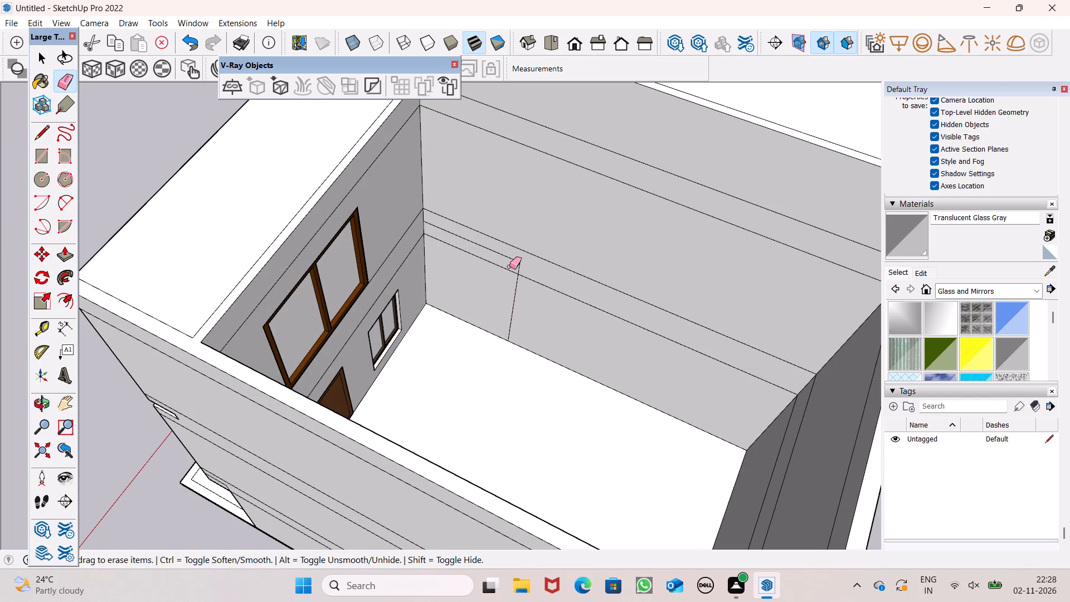
left_click(514, 264)
left_click(521, 270)
left_click(516, 264)
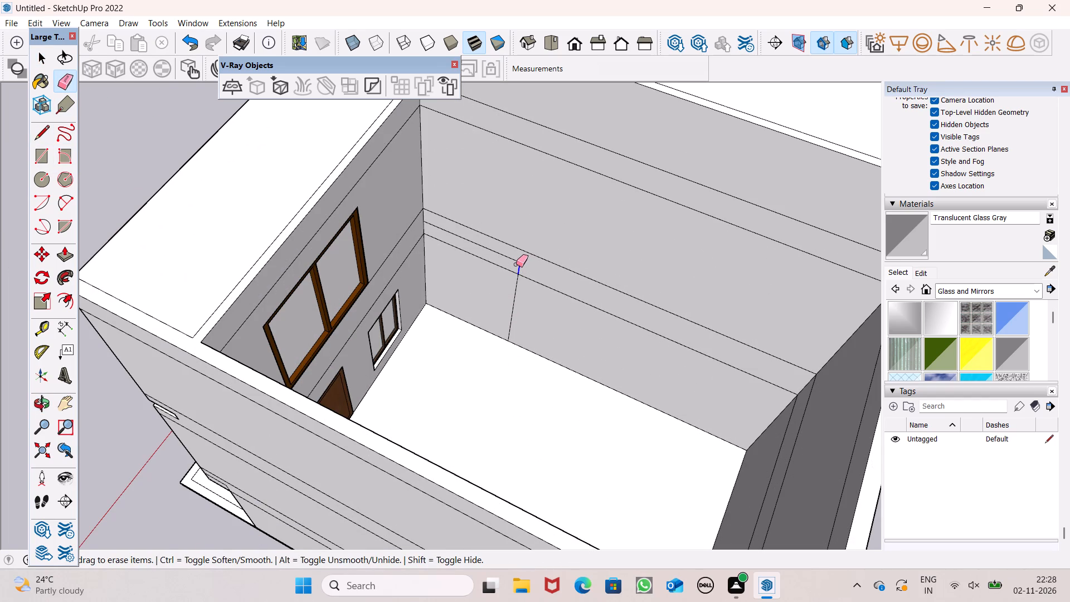
left_click_drag(522, 260, 514, 264)
left_click(514, 303)
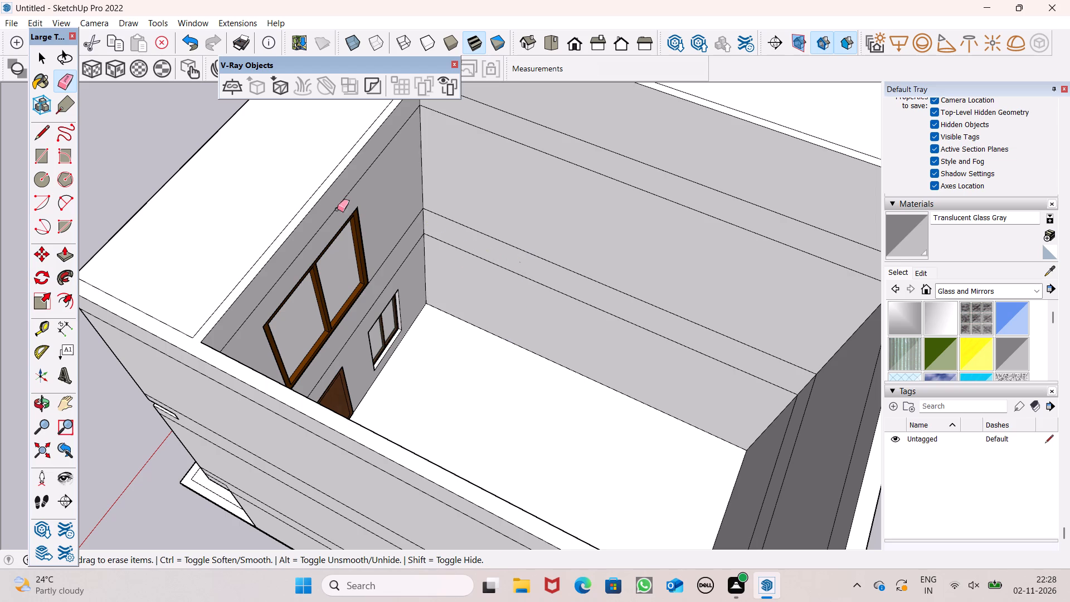
Draw a line about 1' 8" long along the inner wall's upper floor-level edge to close the top storey's floor.
left_click(43, 132)
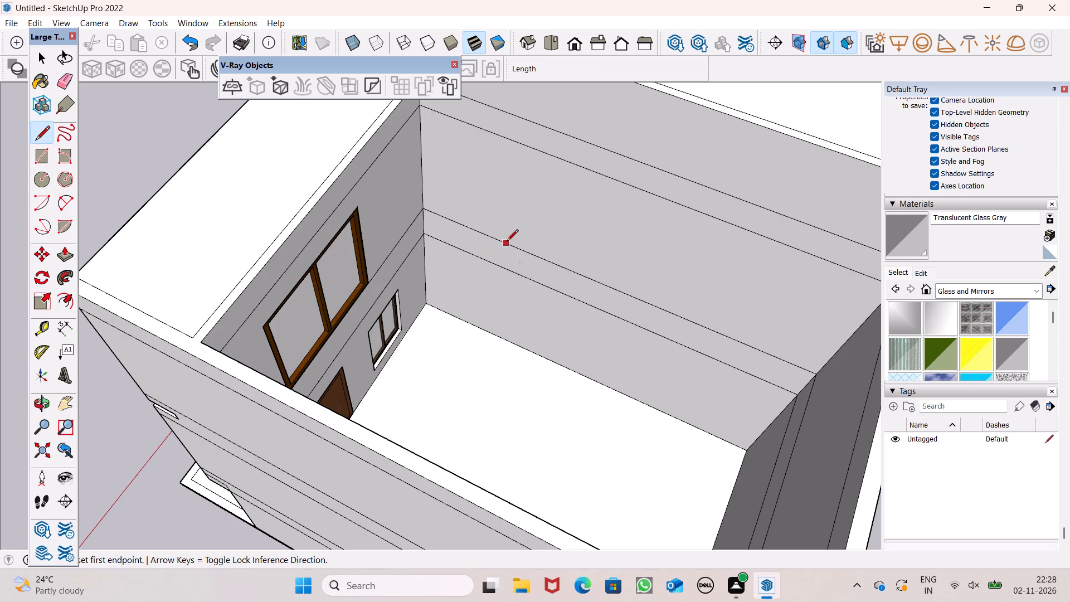
left_click(507, 243)
left_click(527, 253)
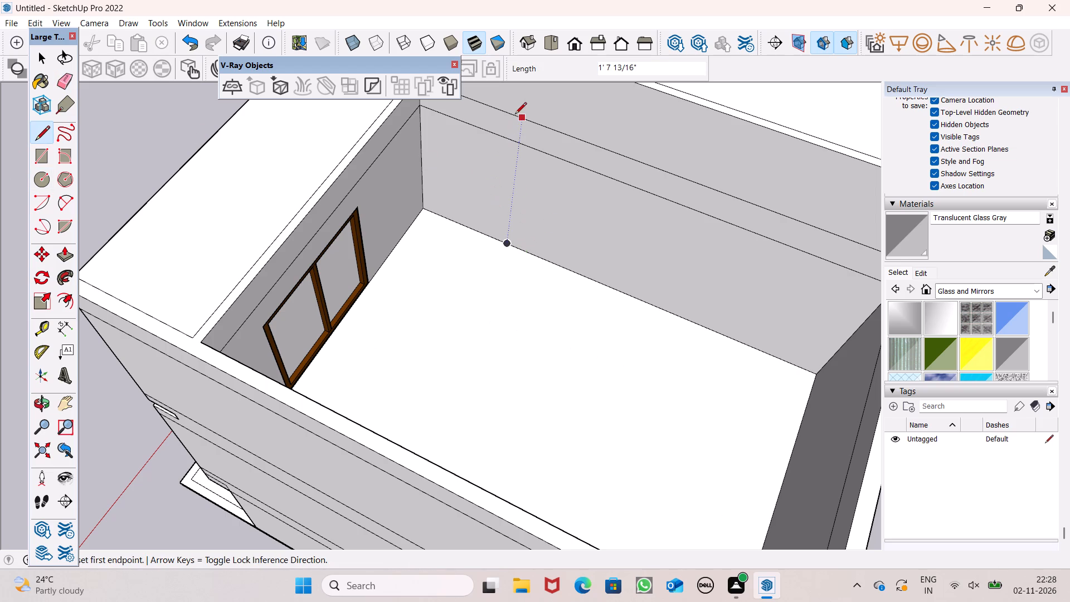
Trace a short line along the top edge of the long inner wall to close the roof over the open block.
scroll(591, 315, "down", 3)
left_click(518, 167)
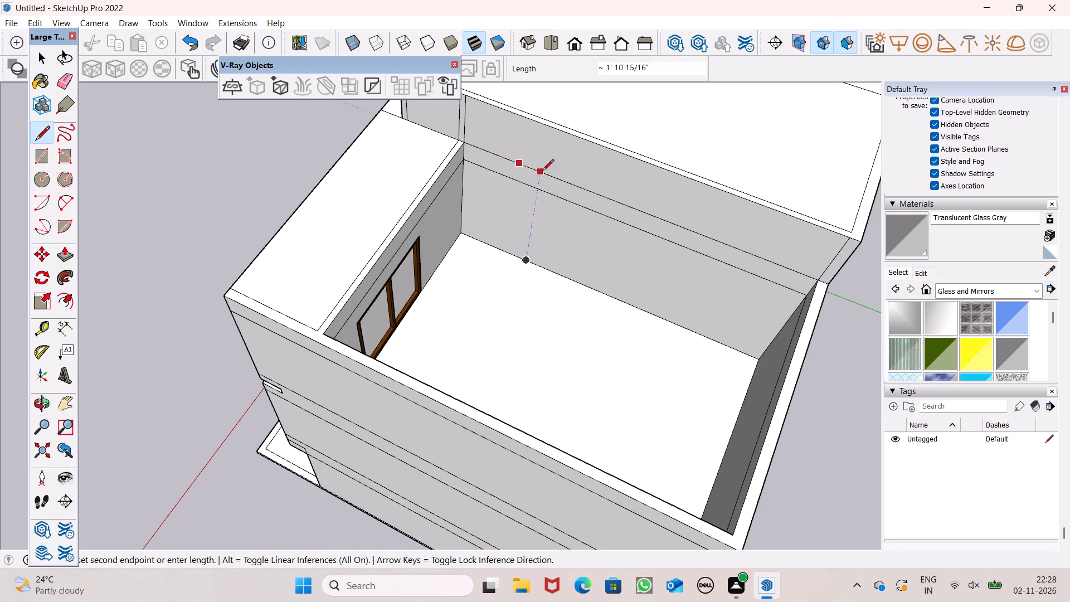
left_click_drag(570, 181, 610, 170)
scroll(597, 204, "down", 3)
key("space")
Push/Pull the new roof face by 6".
middle_click_drag(558, 266, 709, 216)
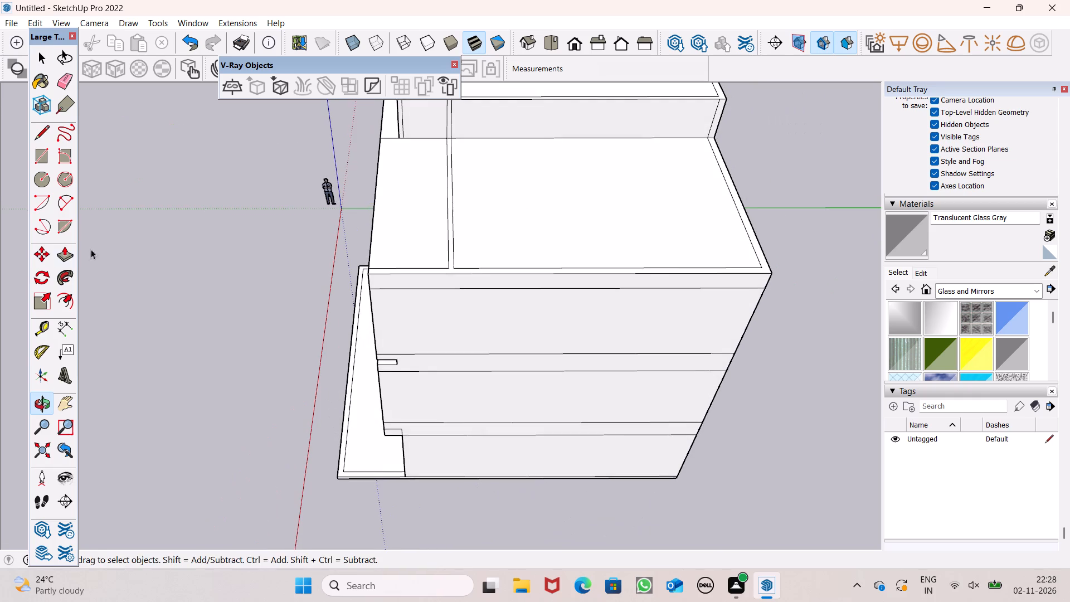
left_click(75, 253)
scroll(454, 219, "up", 4)
left_click_drag(505, 243, 513, 259)
key("6")
key("shift+quotedbl")
key("Return")
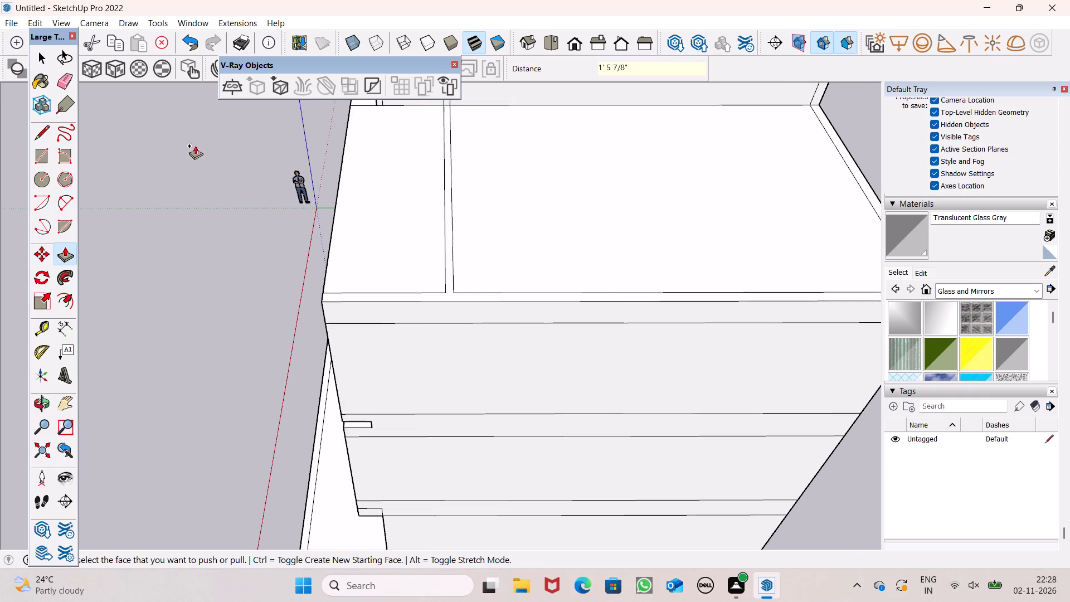
Erase the dividing lines and inner outline edges on the lower block's roof.
left_click(65, 82)
left_click_drag(432, 231, 441, 276)
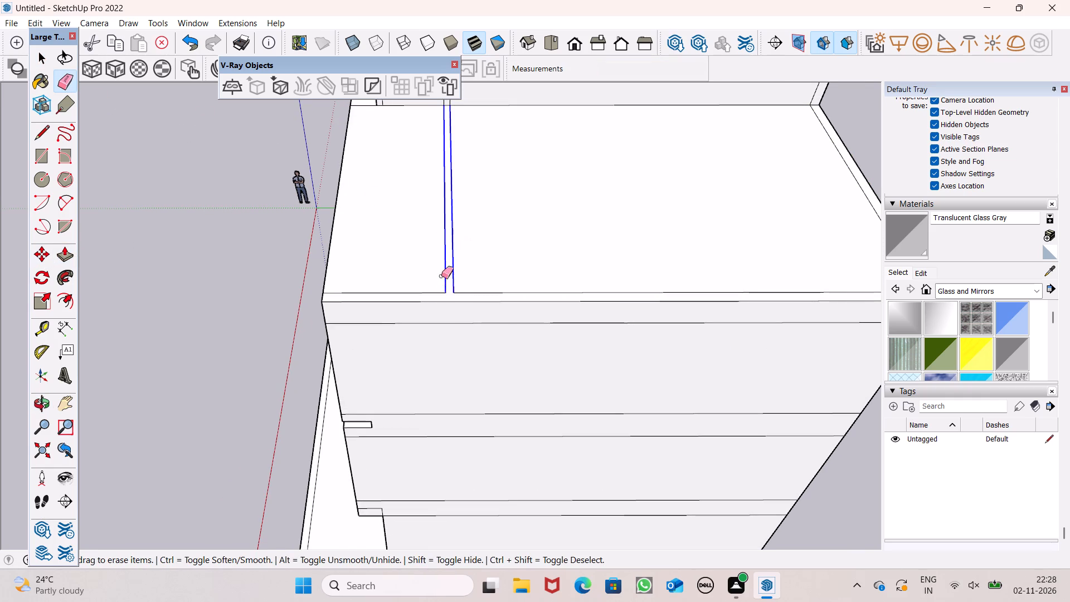
left_click_drag(441, 276, 362, 283)
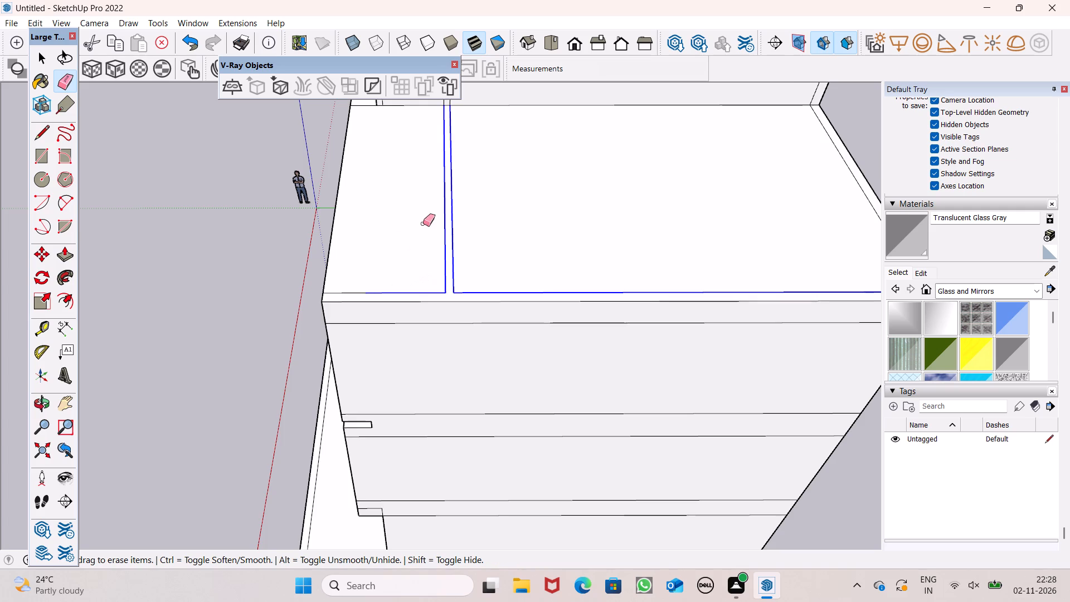
scroll(430, 219, "down", 3)
left_click(373, 271)
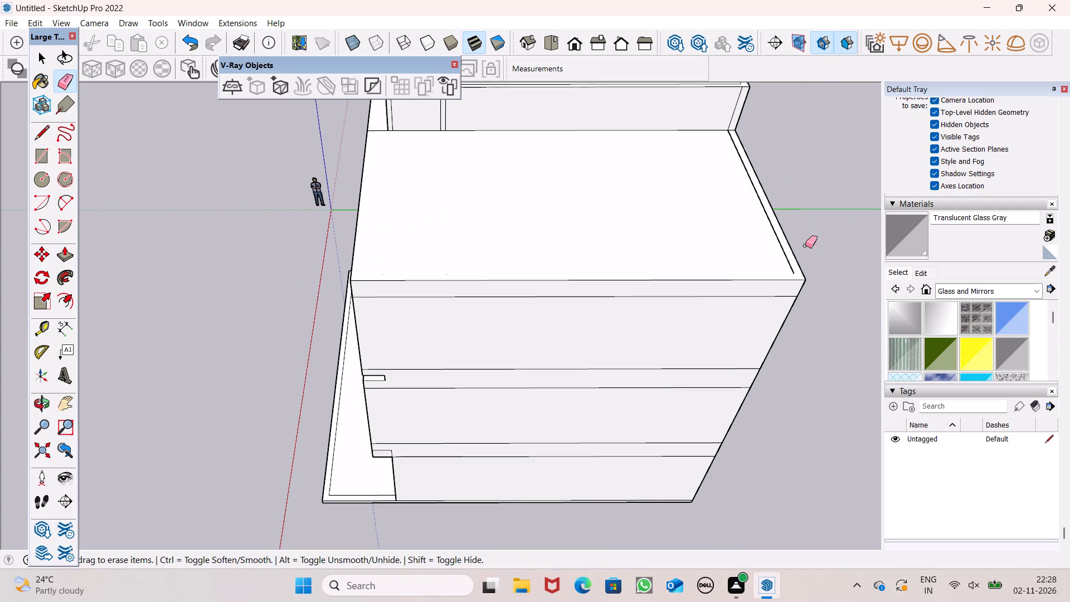
left_click_drag(790, 262, 765, 250)
Erase the inner outline edges on the taller block's roof and the vertical strip lines on its adjoining wall.
scroll(619, 205, "down", 8)
middle_click_drag(595, 196, 531, 296)
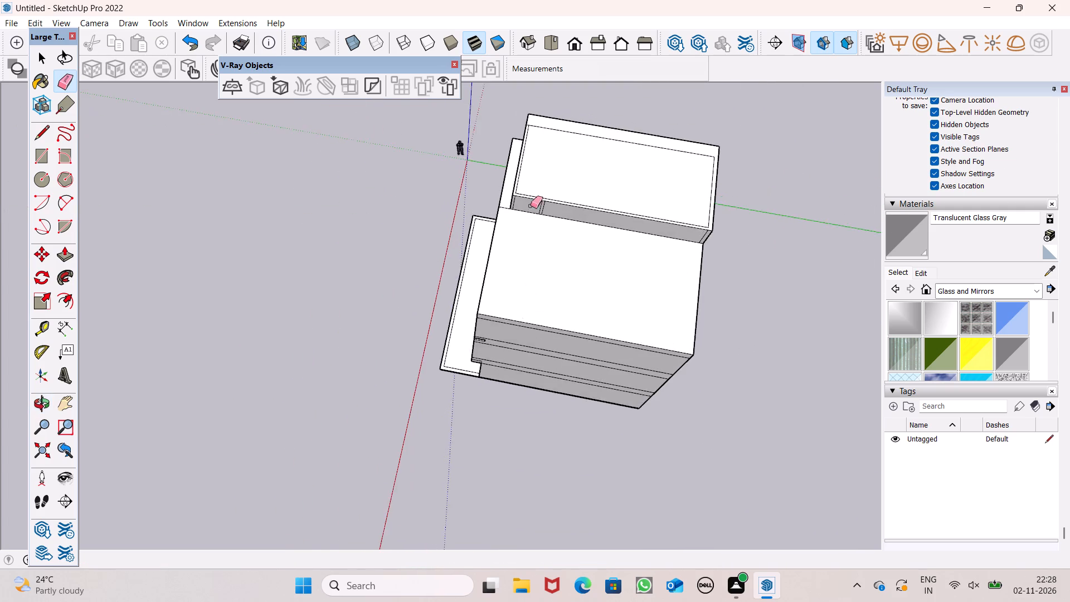
scroll(541, 177, "up", 7)
left_click_drag(626, 94, 628, 105)
scroll(563, 163, "down", 5)
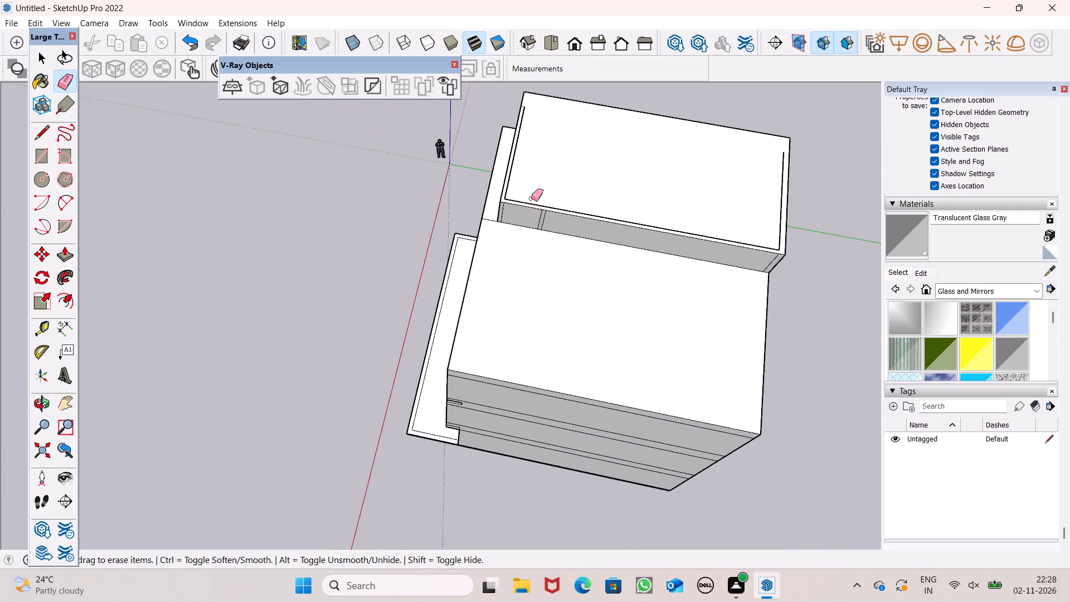
scroll(524, 207, "up", 4)
left_click_drag(498, 192, 527, 195)
left_click_drag(547, 219, 583, 225)
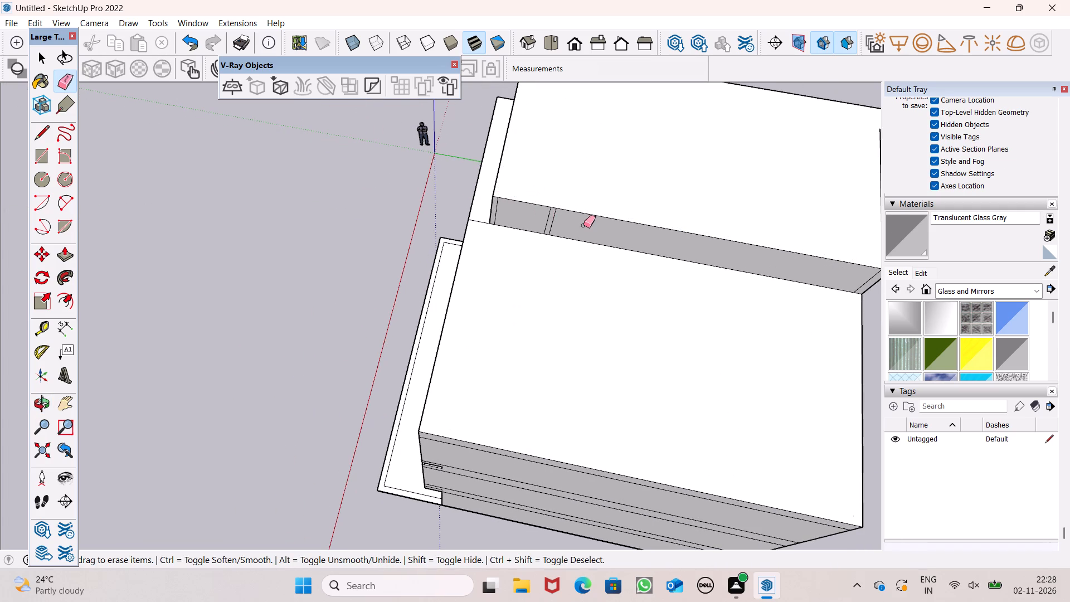
left_click_drag(583, 225, 536, 216)
scroll(515, 226, "down", 6)
scroll(721, 224, "up", 5)
left_click(702, 241)
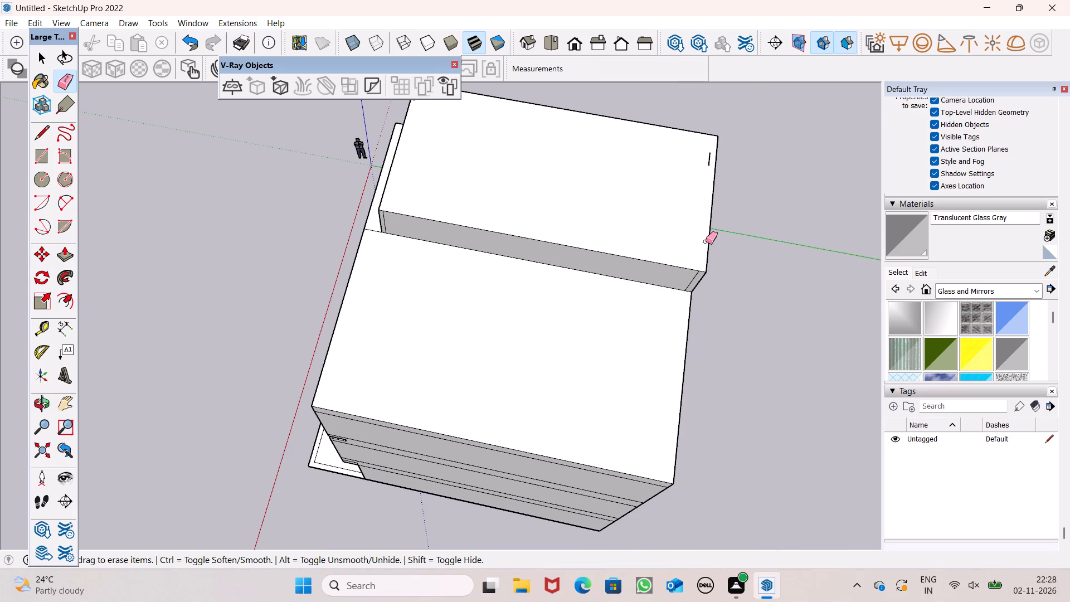
Erase the leftover vertical line at the rear of the adjoining wall and the short line on the taller roof.
middle_click_drag(694, 296, 707, 201)
left_click_drag(682, 224, 688, 225)
left_click_drag(685, 127, 681, 142)
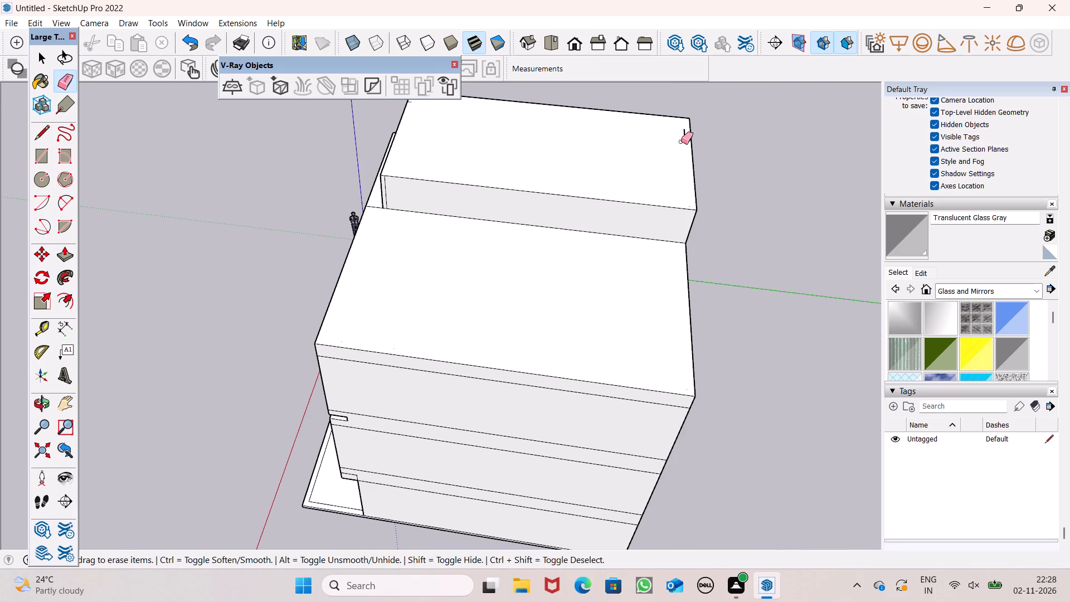
left_click_drag(681, 142, 685, 139)
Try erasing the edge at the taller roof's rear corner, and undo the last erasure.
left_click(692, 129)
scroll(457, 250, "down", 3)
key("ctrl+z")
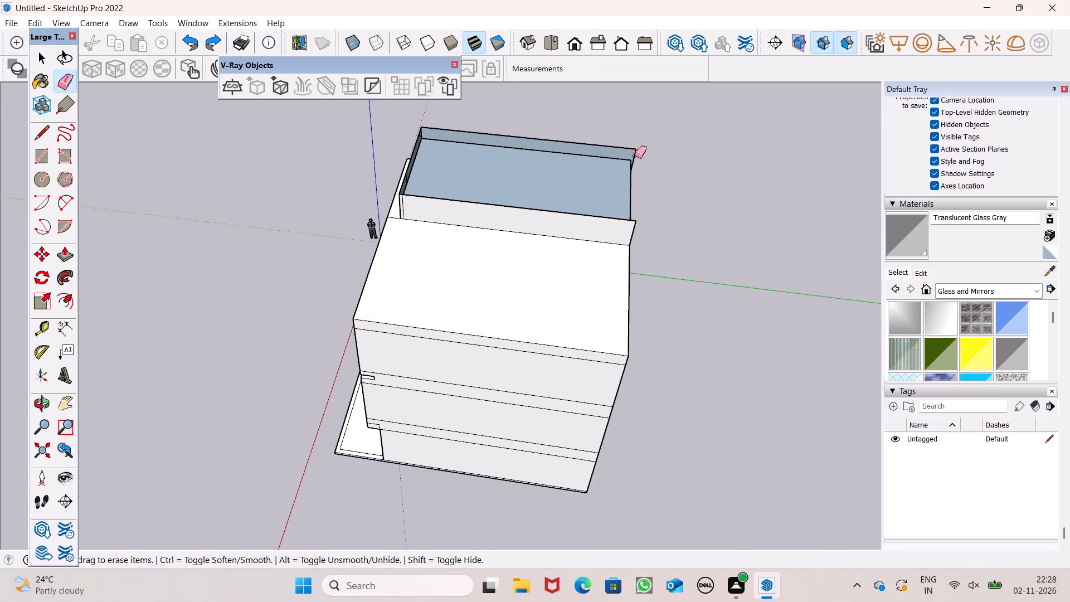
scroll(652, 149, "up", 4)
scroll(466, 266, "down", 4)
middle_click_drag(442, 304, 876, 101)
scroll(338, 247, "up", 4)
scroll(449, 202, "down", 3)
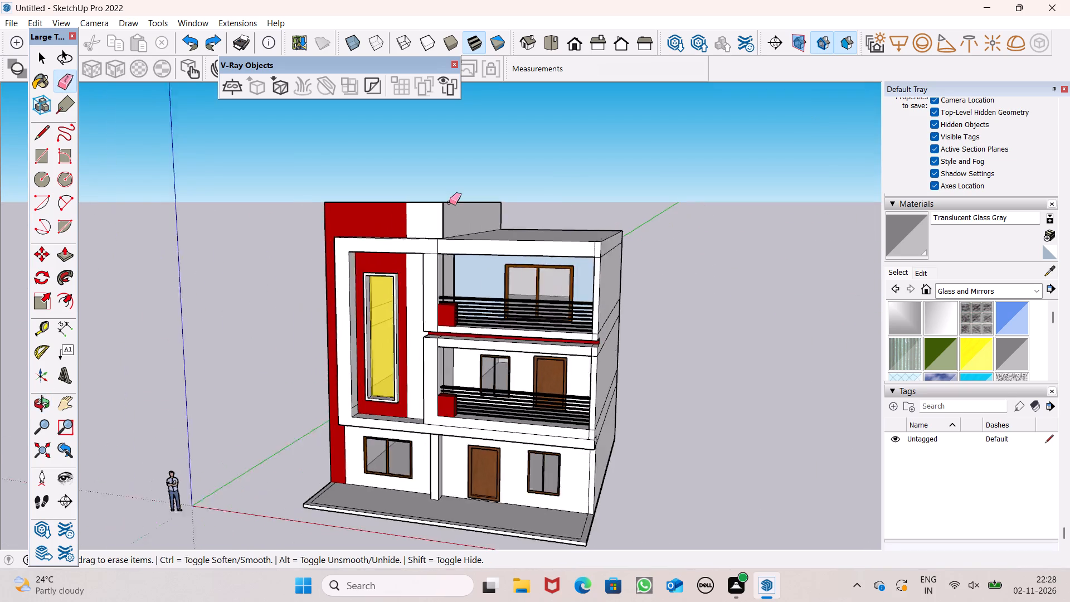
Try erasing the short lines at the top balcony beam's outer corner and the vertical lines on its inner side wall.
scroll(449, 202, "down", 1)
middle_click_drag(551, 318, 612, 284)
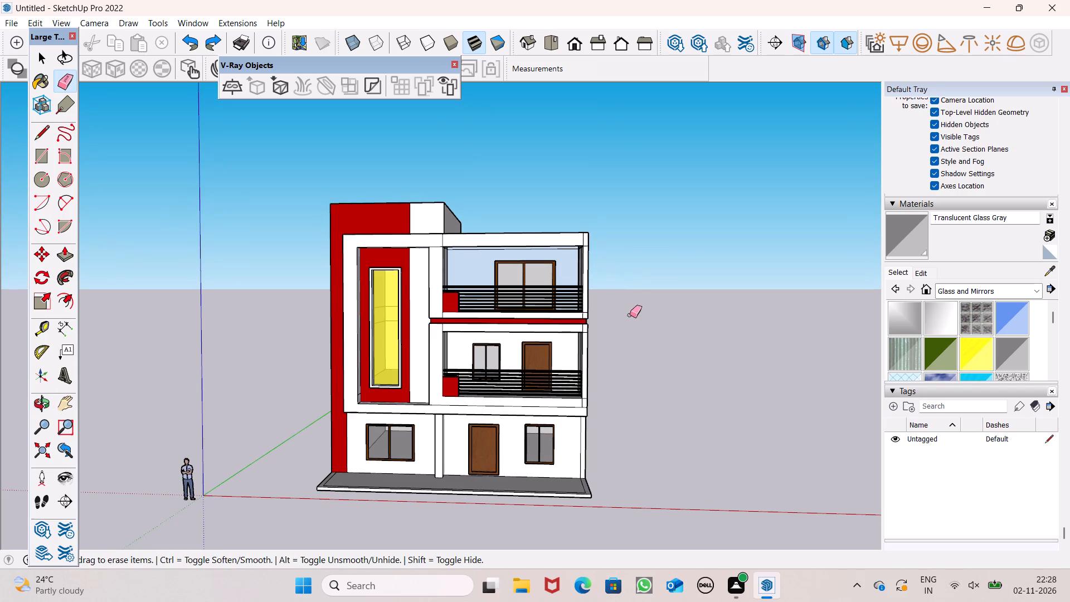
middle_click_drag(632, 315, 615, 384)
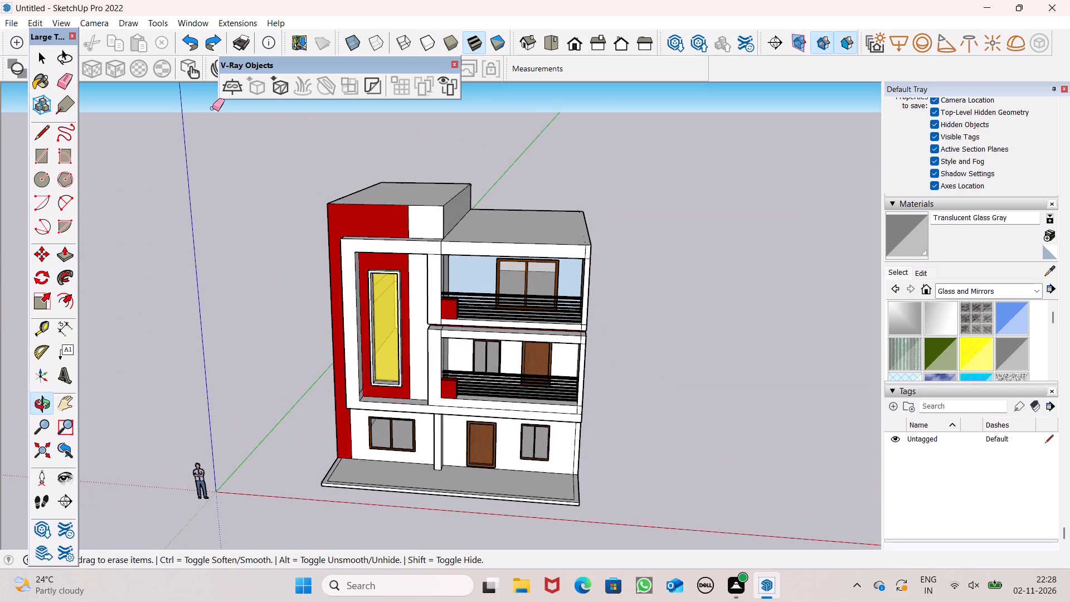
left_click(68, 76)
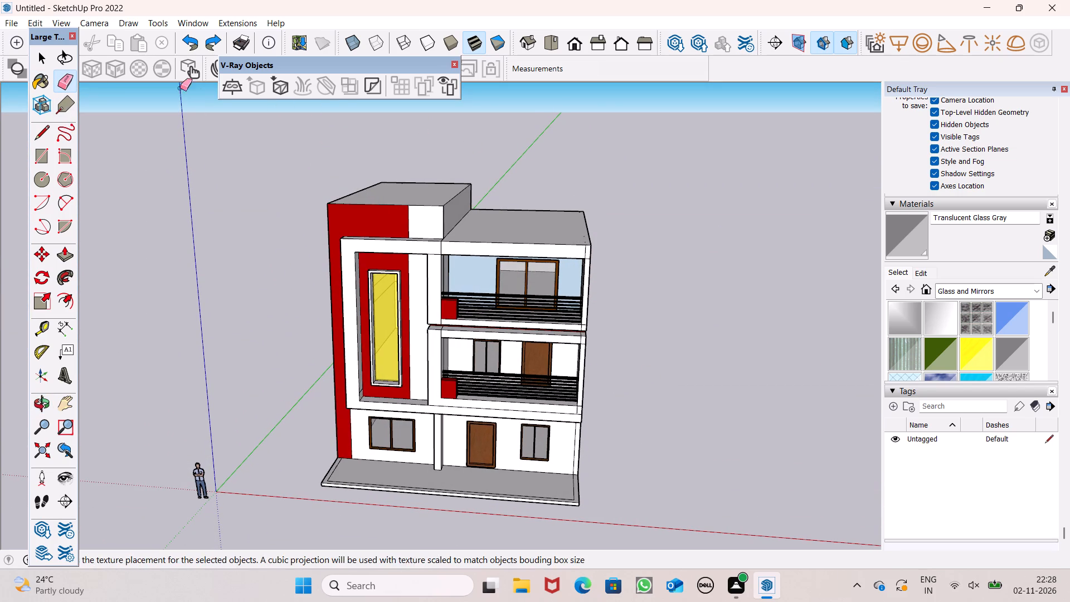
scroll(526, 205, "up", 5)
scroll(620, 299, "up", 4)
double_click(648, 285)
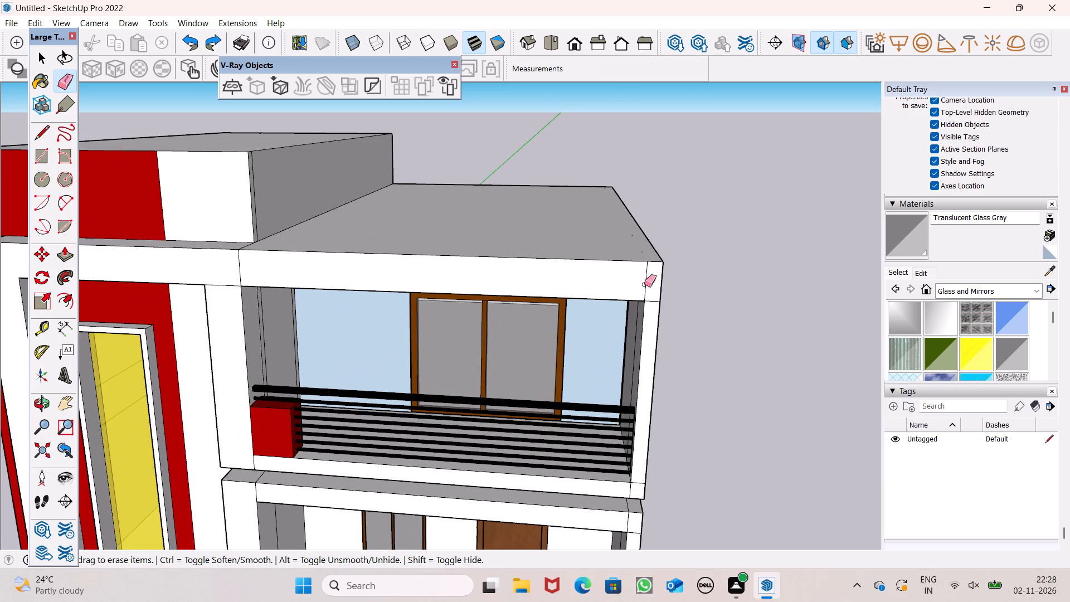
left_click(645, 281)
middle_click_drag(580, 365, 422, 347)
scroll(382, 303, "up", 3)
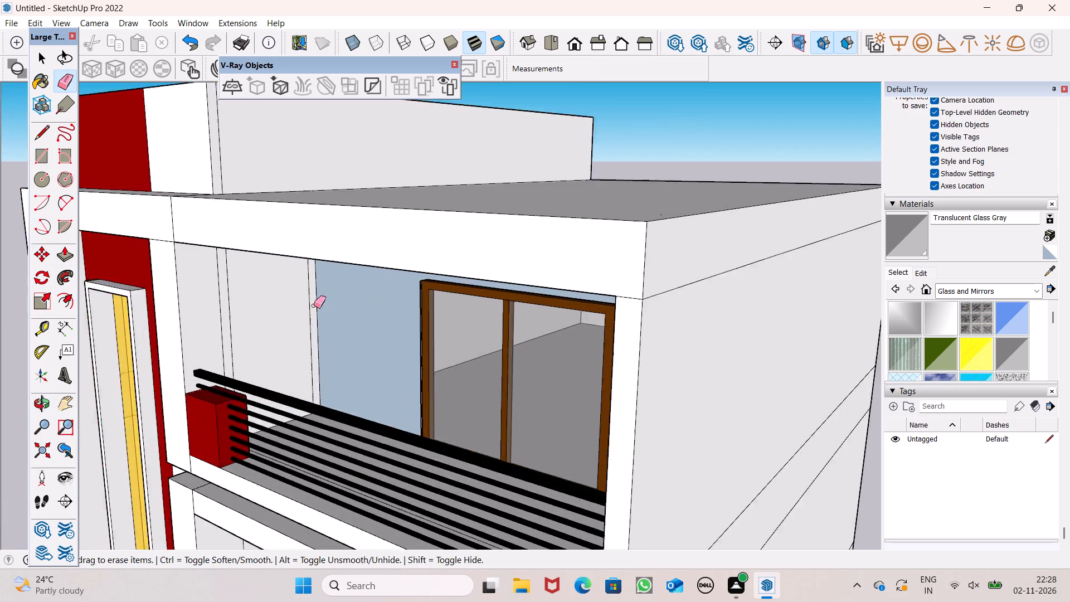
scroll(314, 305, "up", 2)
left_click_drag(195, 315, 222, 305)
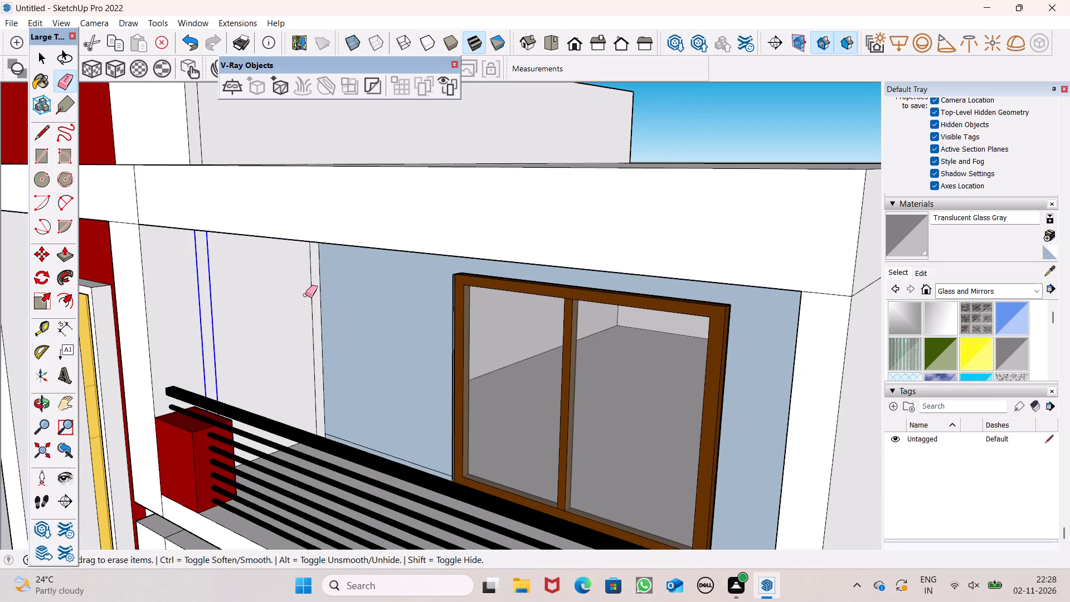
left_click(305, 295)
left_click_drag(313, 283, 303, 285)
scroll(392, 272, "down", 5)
Undo the recent balcony and roof erasures to restore the top balcony's rear wall face.
middle_click_drag(413, 321, 665, 240)
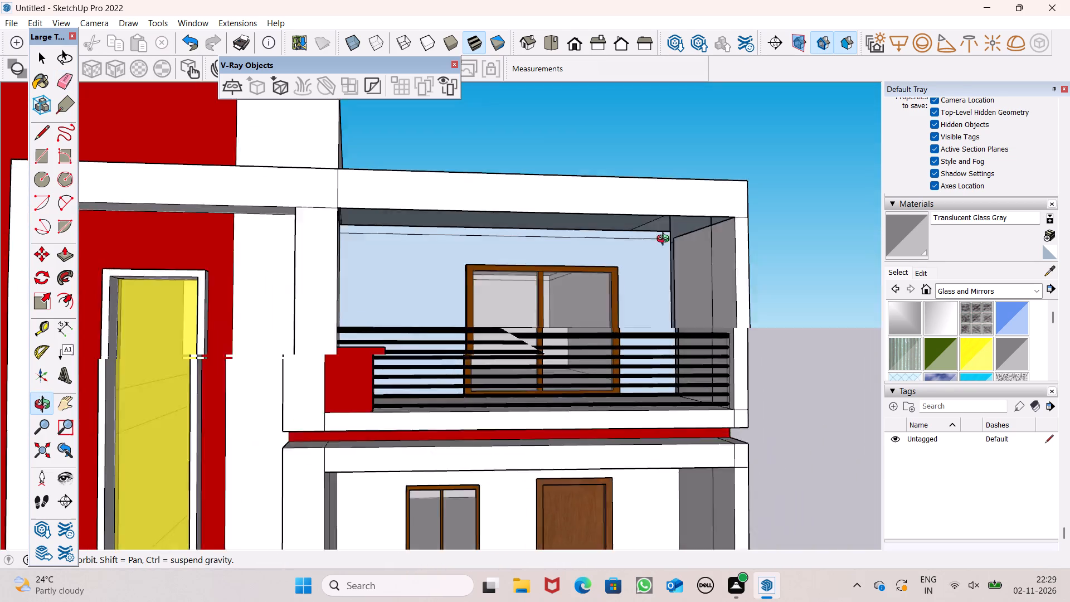
middle_click_drag(665, 240, 638, 206)
key("ctrl+z")
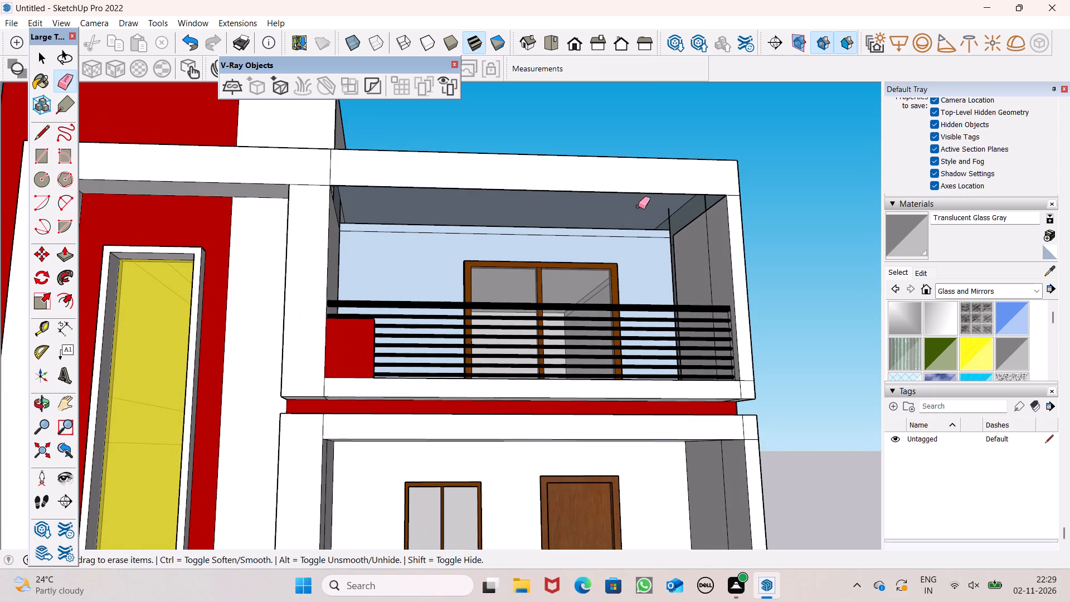
key("ctrl+z")
key("ctrl+z")
key("ctrl+z")
key("ctrl+z")
key("z")
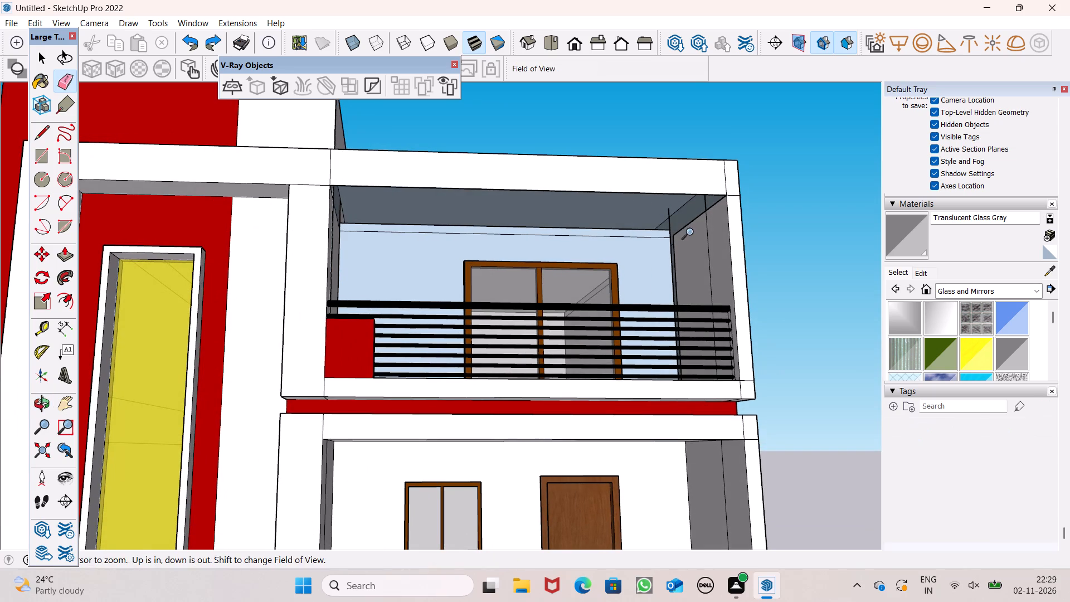
key("z")
middle_click_drag(698, 234, 696, 284, "ctrl")
key("ctrl+z")
key("z")
key("z")
key("ctrl+z")
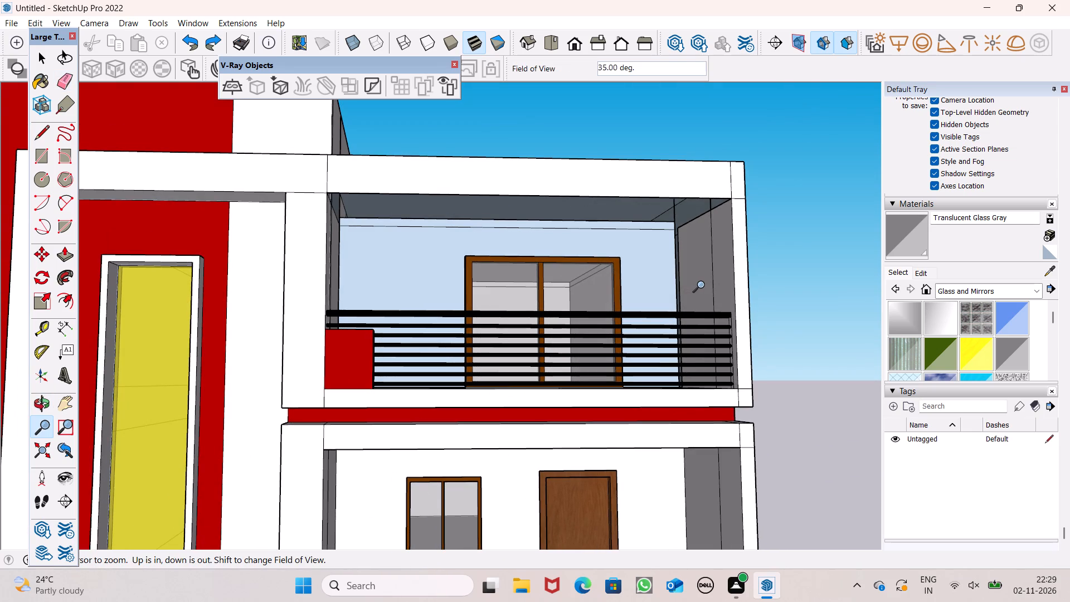
key("ctrl+z")
key("ctrl+z")
key("ctrl+z")
key("ctrl+z")
key("ctrl+z")
key("z")
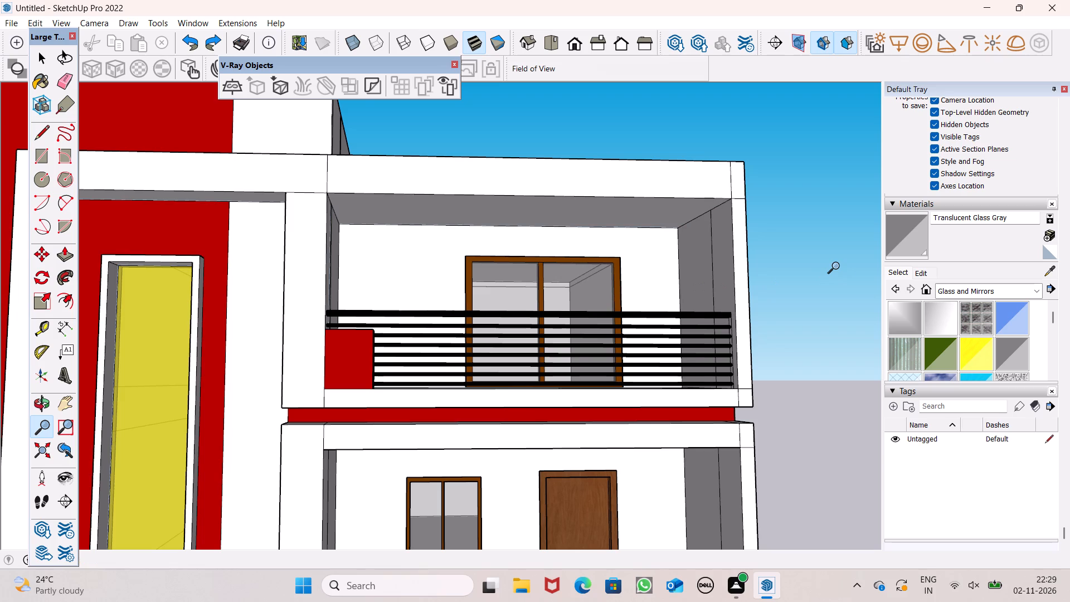
key("space")
Erase the vertical lines on the outer inside walls of the top and middle balconies.
scroll(800, 237, "down", 5)
middle_click_drag(797, 261, 827, 290)
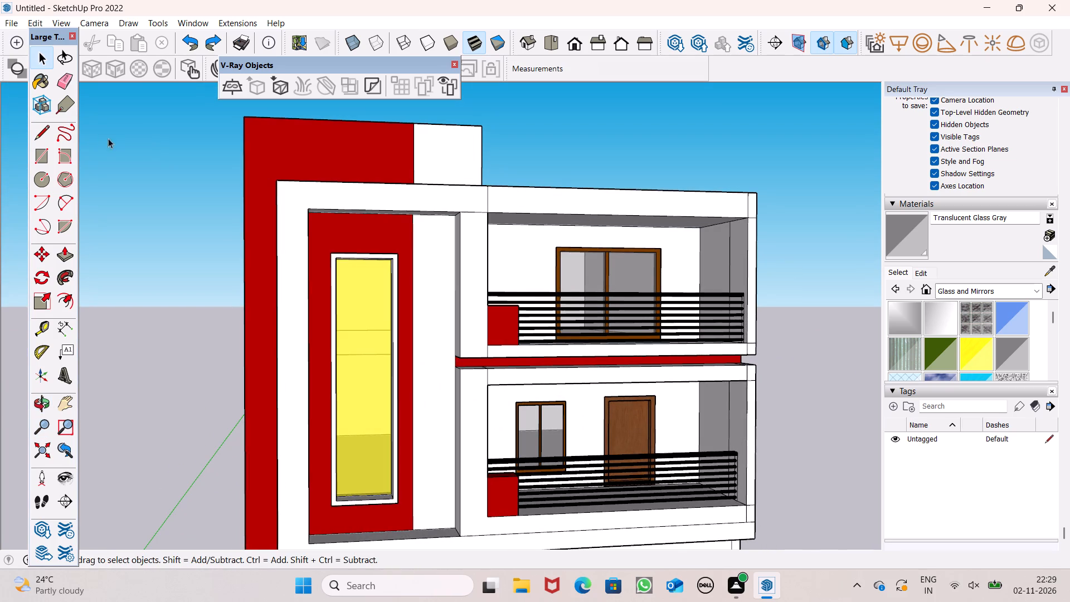
left_click_drag(55, 82, 61, 81)
scroll(735, 203, "up", 4)
left_click_drag(718, 254, 723, 250)
scroll(713, 188, "down", 3)
scroll(667, 507, "up", 2)
left_click_drag(734, 444, 735, 444)
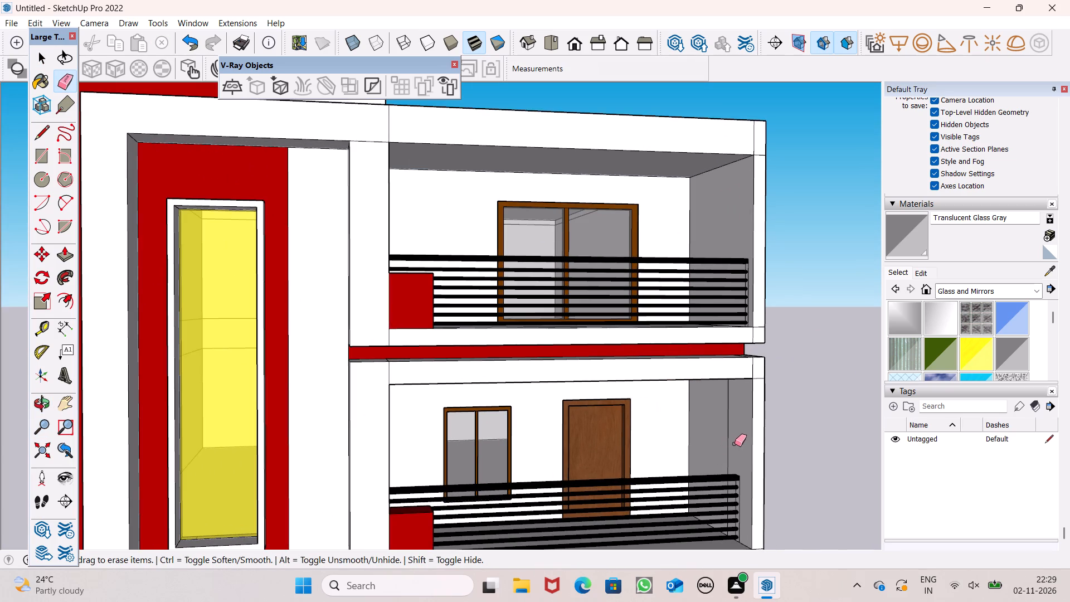
left_click_drag(735, 444, 721, 433)
Erase the short corner lines at the outer end of the top balcony's lower band and the middle balcony's upper beam.
scroll(767, 209, "down", 5)
middle_click_drag(723, 329, 645, 400)
scroll(507, 264, "down", 5)
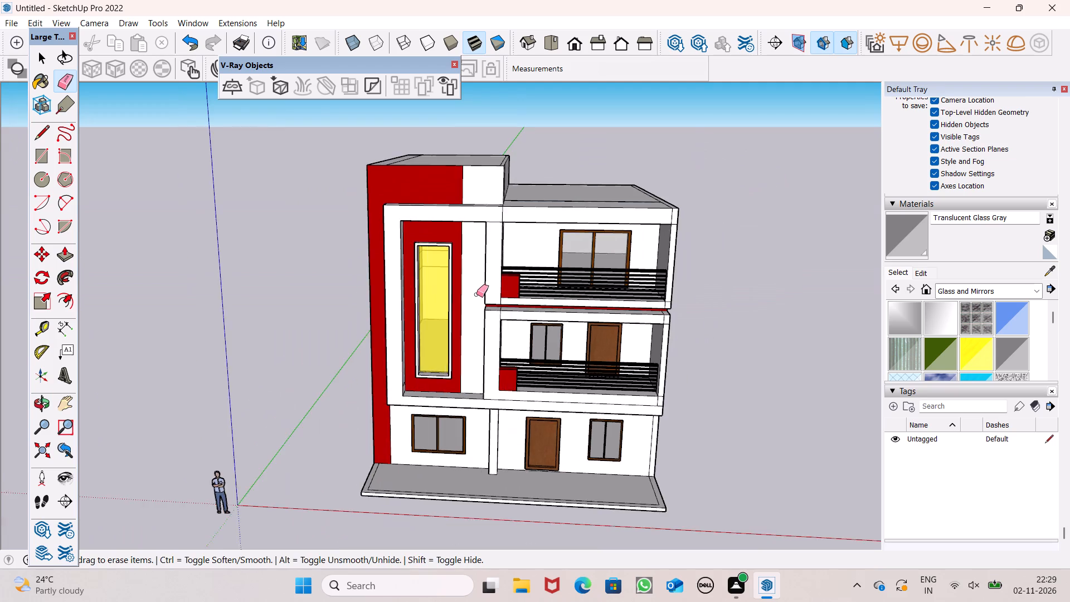
scroll(476, 294, "down", 3)
middle_click_drag(566, 437, 589, 379)
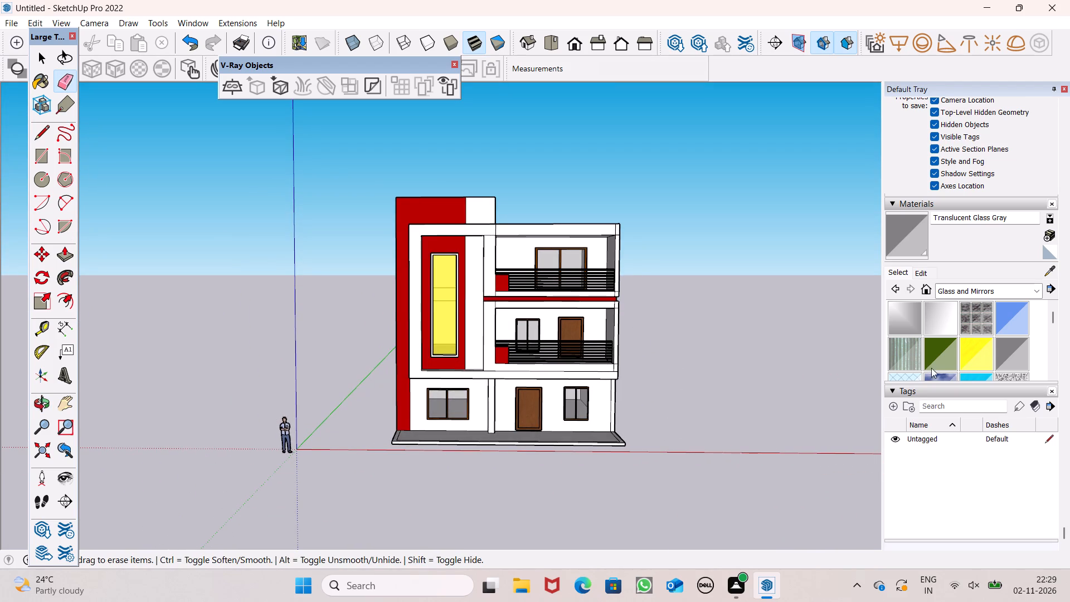
scroll(635, 293, "up", 17)
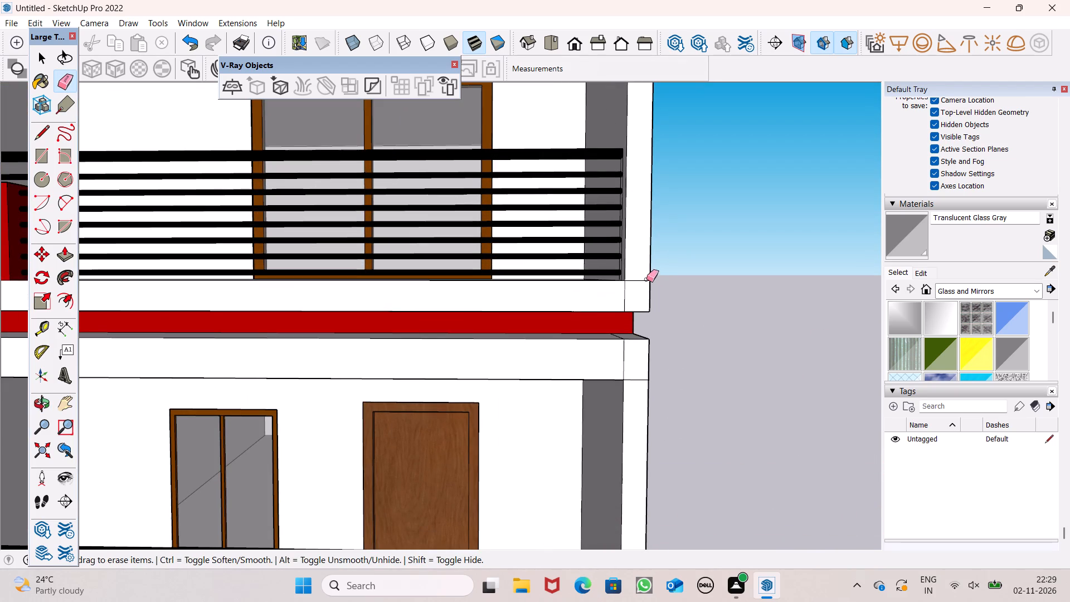
left_click_drag(633, 275, 623, 299)
left_click_drag(612, 352, 634, 387)
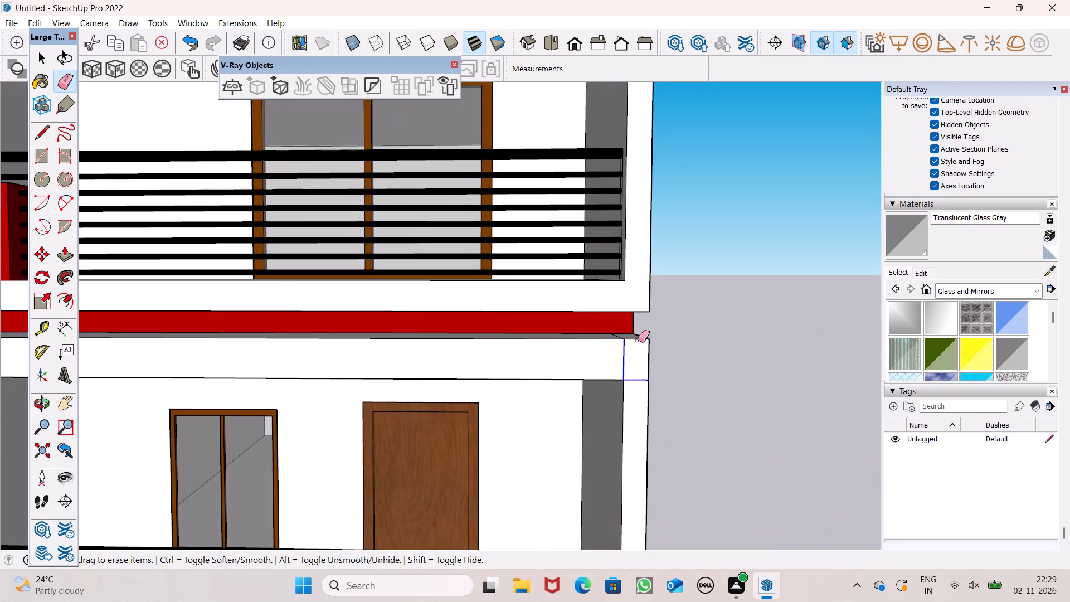
Erase the short corner lines at the outer end of the middle balcony's lower band and the top balcony's roof beam.
scroll(634, 248, "down", 10)
scroll(610, 484, "up", 6)
left_click_drag(646, 395, 639, 414)
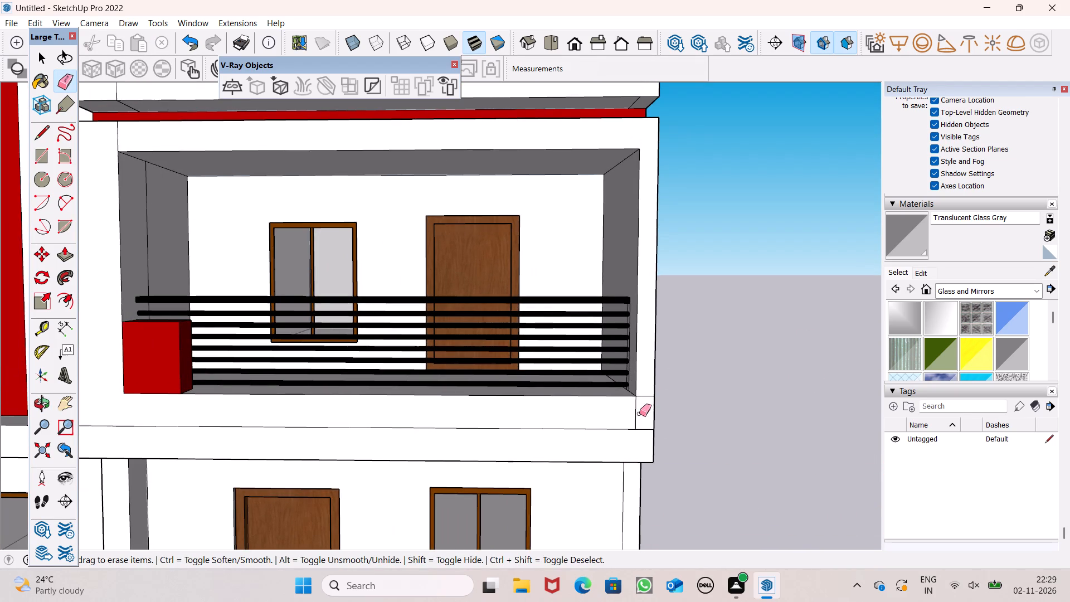
left_click_drag(639, 414, 629, 415)
scroll(649, 314, "down", 6)
scroll(529, 367, "down", 5)
scroll(612, 183, "up", 1)
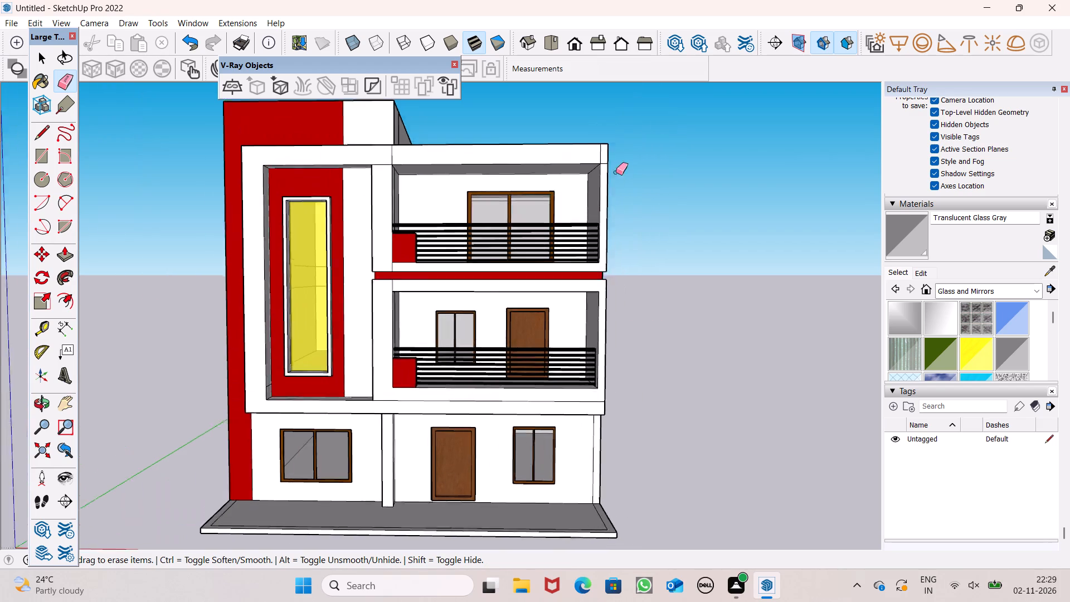
scroll(616, 172, "up", 10)
left_click_drag(580, 145, 595, 183)
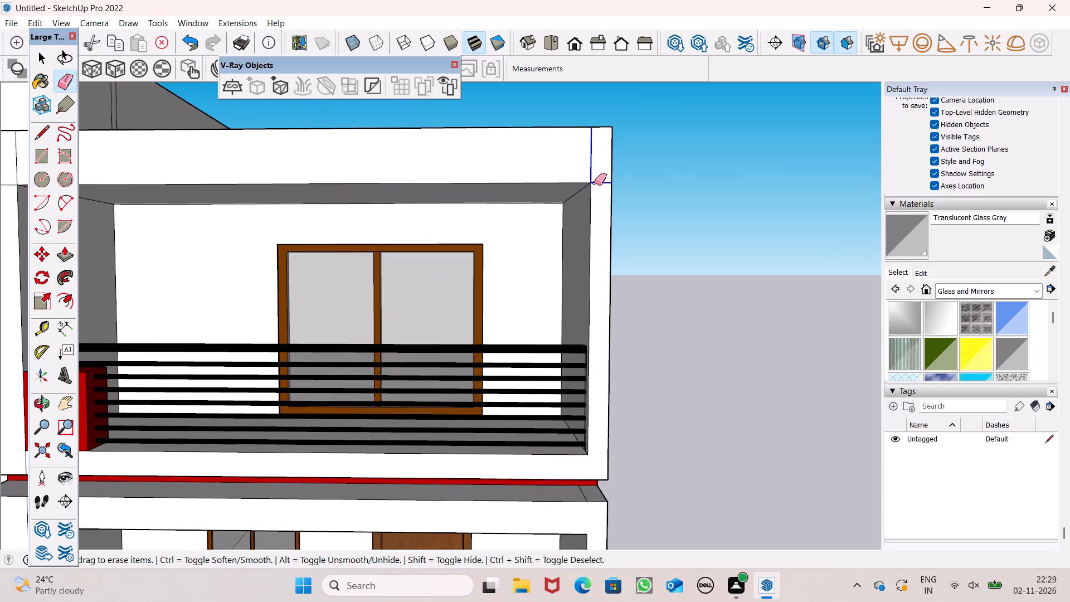
left_click_drag(595, 183, 597, 181)
Erase the short vertical joint lines on the frame bands of both balconies, beside the tall window section.
scroll(609, 161, "down", 7)
scroll(315, 154, "up", 1)
left_click(293, 167)
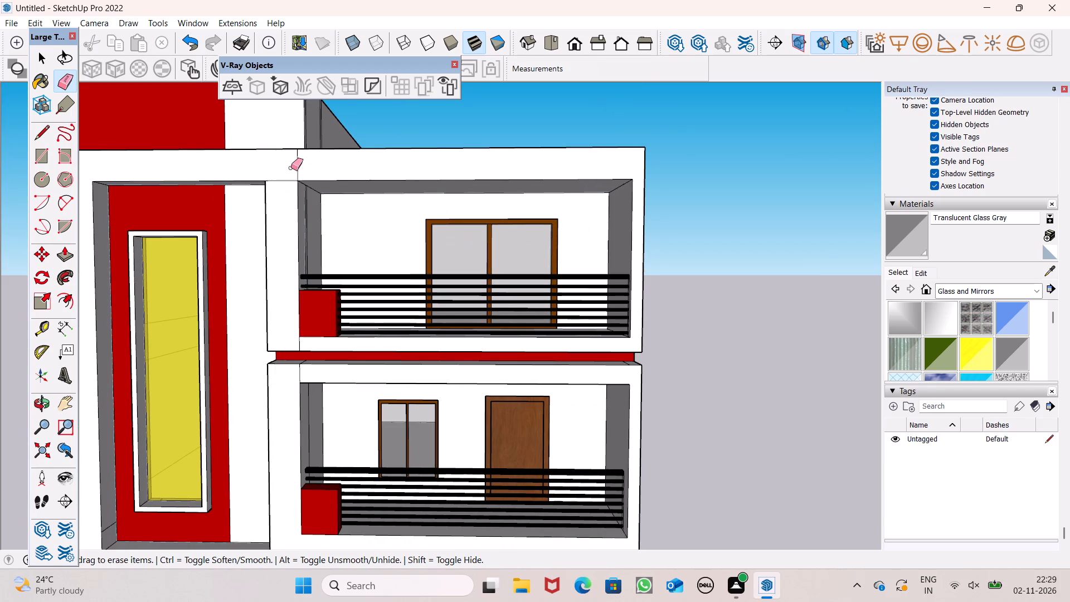
left_click_drag(286, 181, 303, 167)
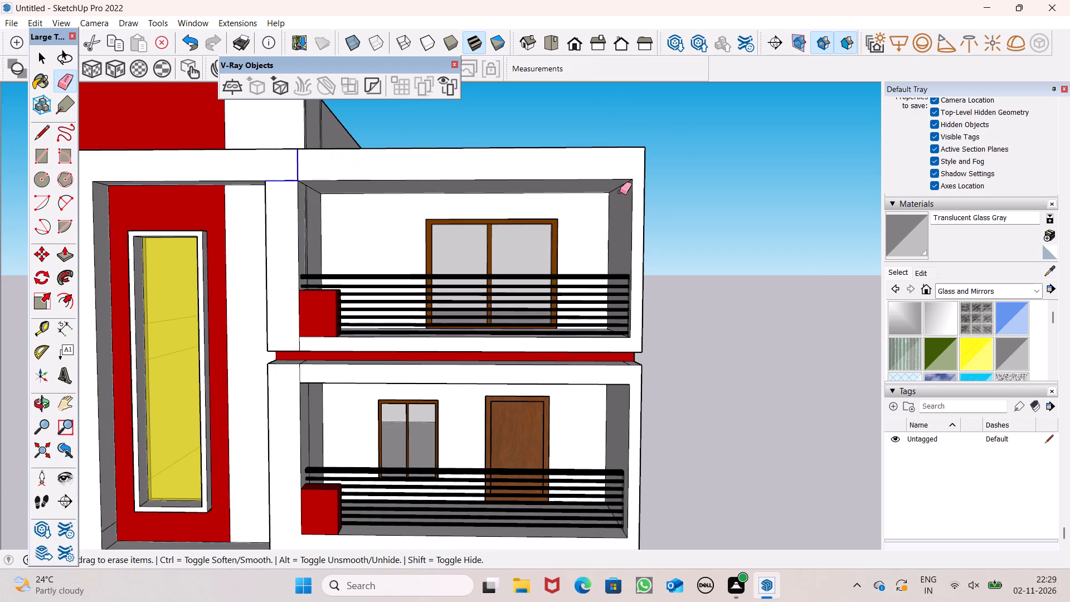
scroll(446, 164, "down", 4)
scroll(356, 299, "up", 6)
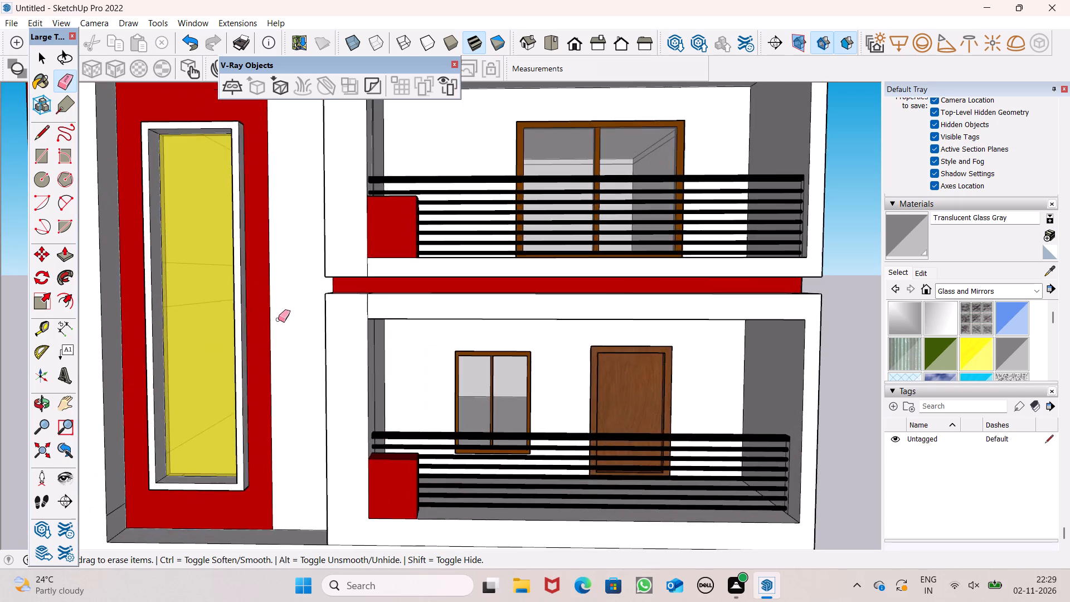
scroll(299, 390, "up", 4)
left_click_drag(402, 206, 411, 206)
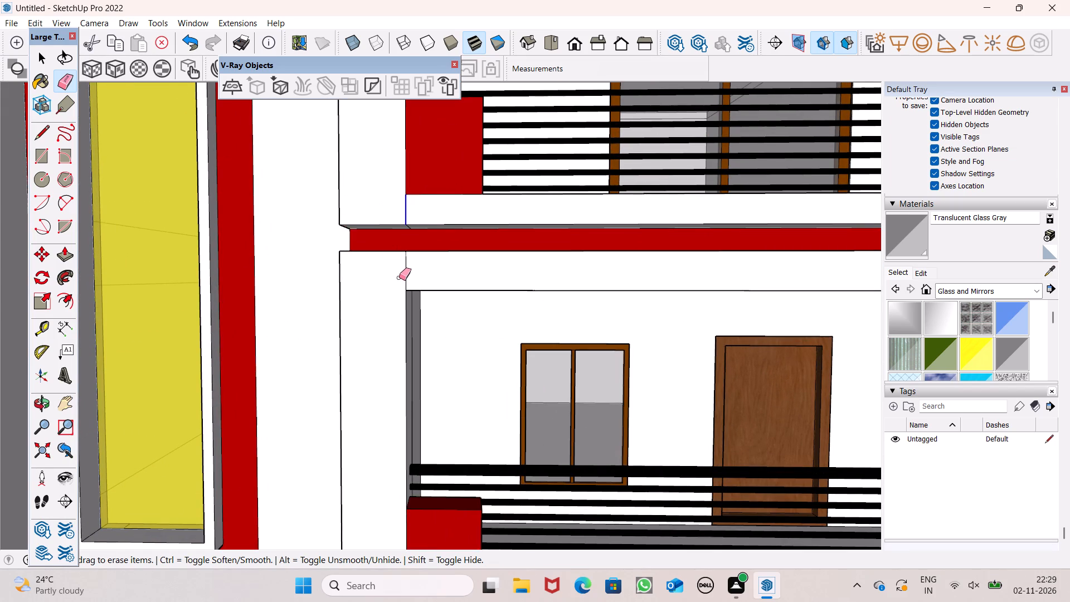
left_click_drag(401, 276, 407, 273)
Paint the facade frame, the taller block's white front and the strip beside the tall window with Color D01 from Colors.
scroll(391, 202, "down", 8)
middle_click_drag(476, 308, 500, 280)
scroll(492, 285, "down", 5)
middle_click_drag(557, 317, 532, 336)
scroll(521, 311, "down", 5)
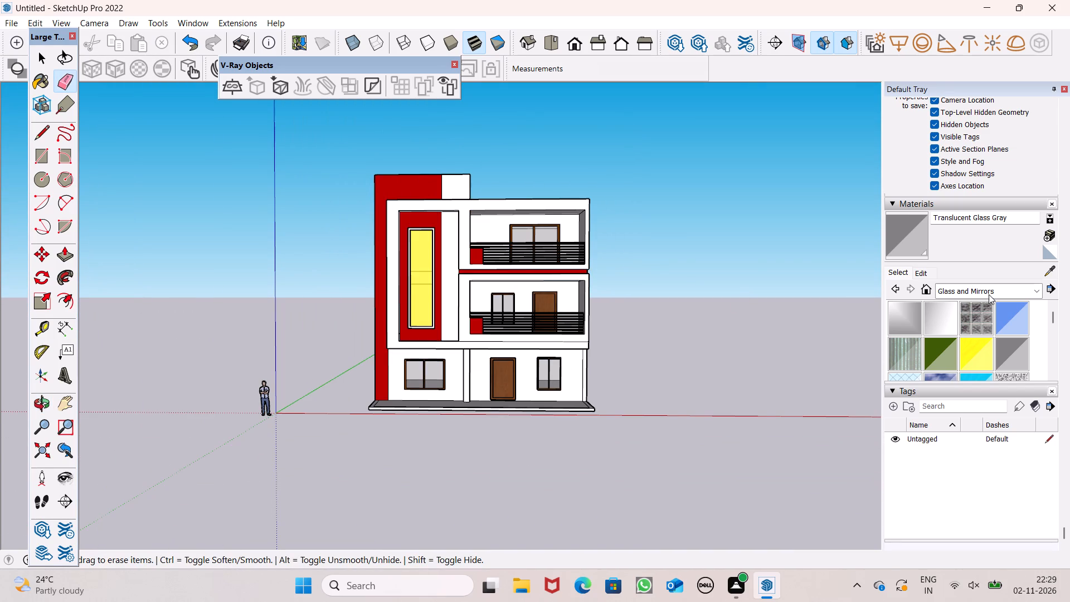
left_click(990, 293)
left_click(1000, 334)
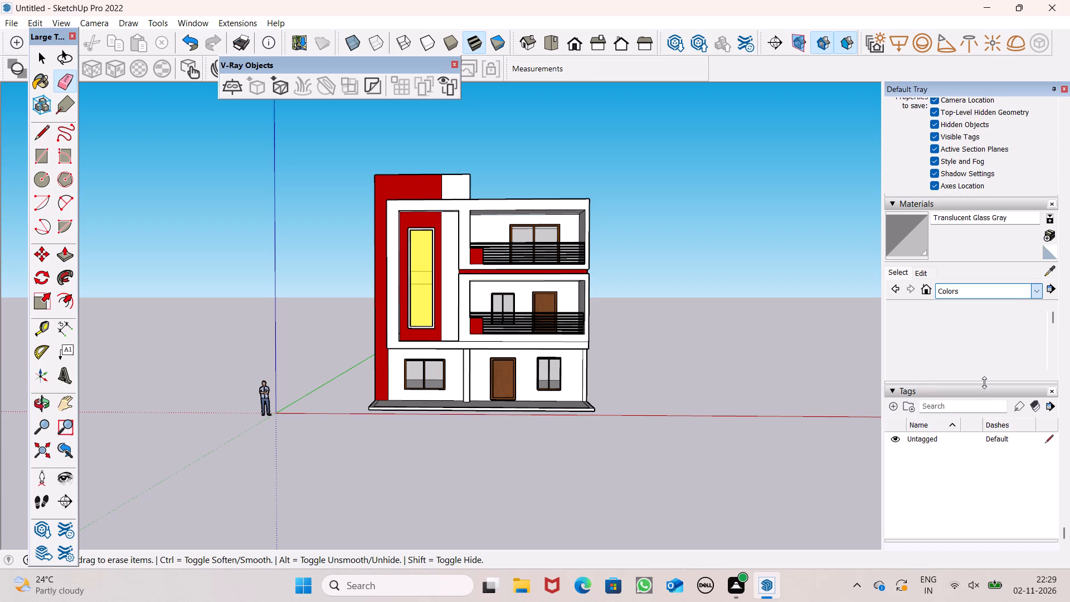
scroll(985, 337, "down", 2)
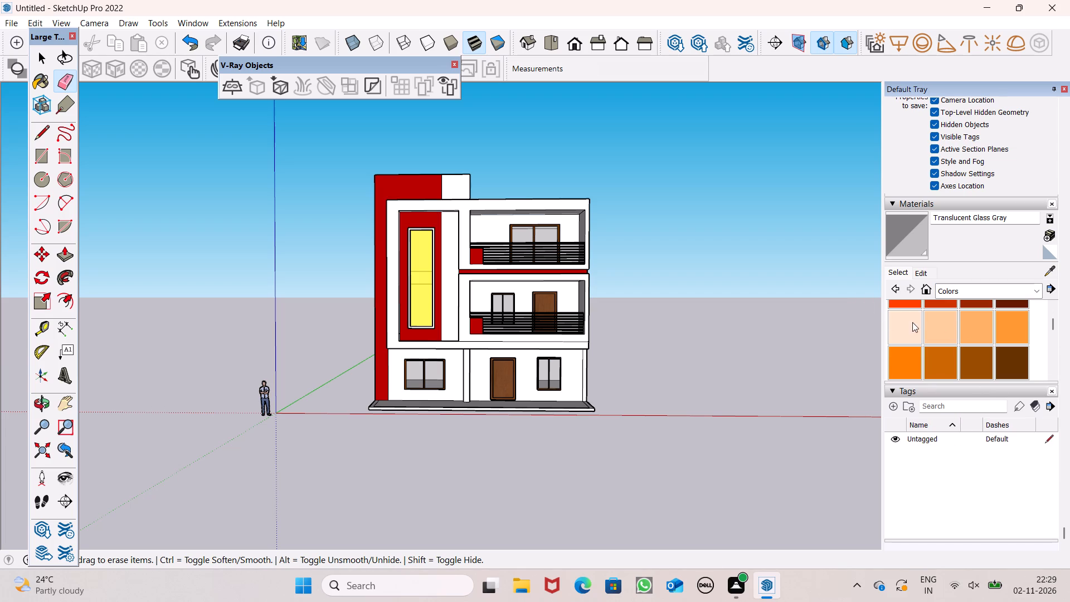
scroll(923, 326, "down", 1)
left_click(912, 329)
scroll(359, 230, "up", 6)
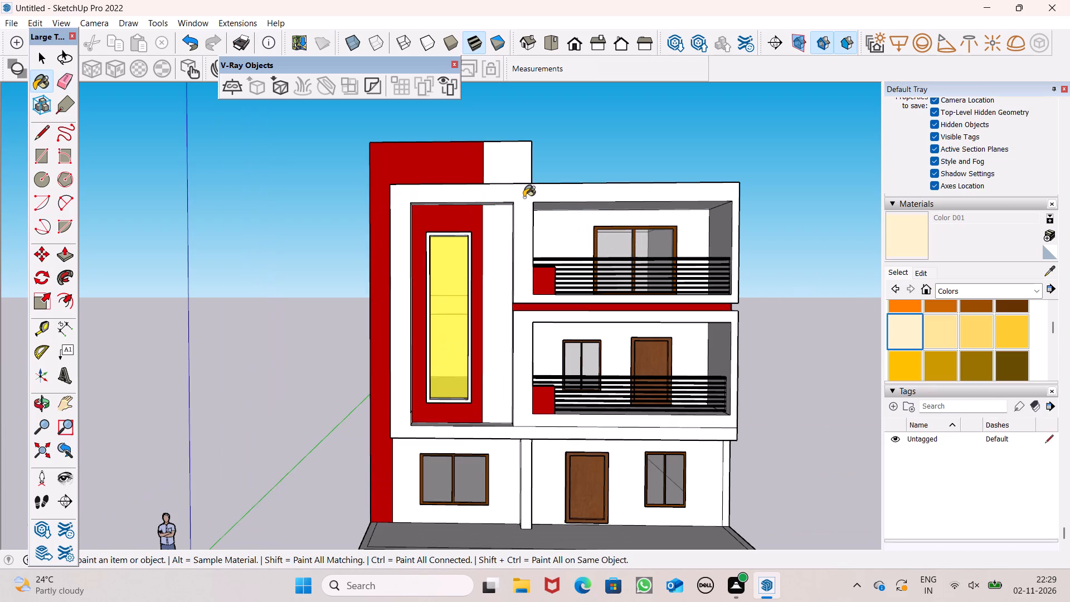
left_click(532, 199)
left_click(518, 179)
left_click(502, 234)
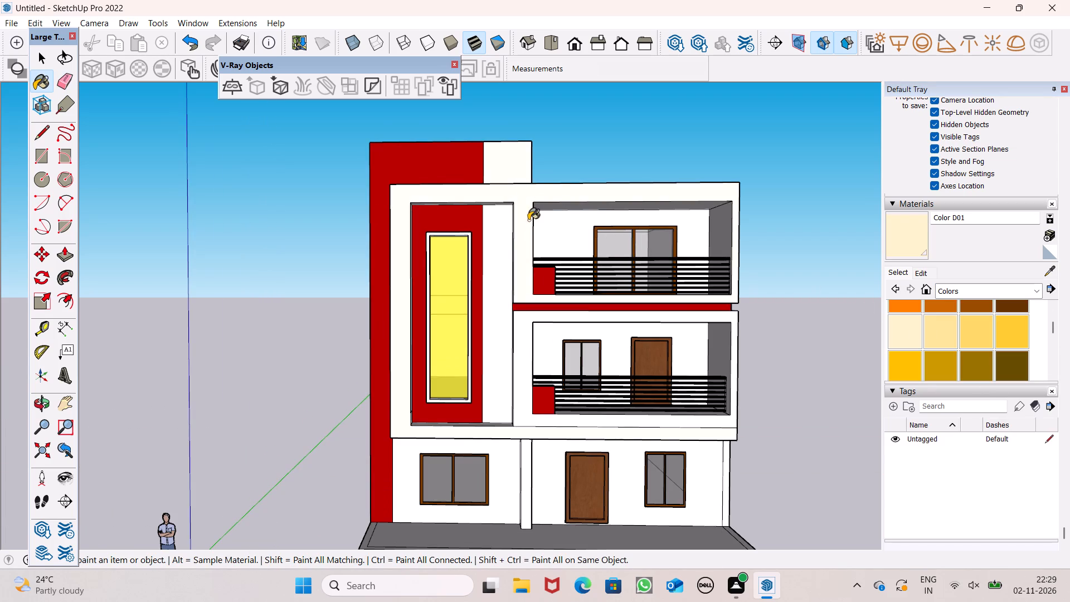
Paint both balconies' rear walls and the two ground-floor front walls with Color D01.
left_click(552, 231)
left_click(552, 336)
left_click(626, 457)
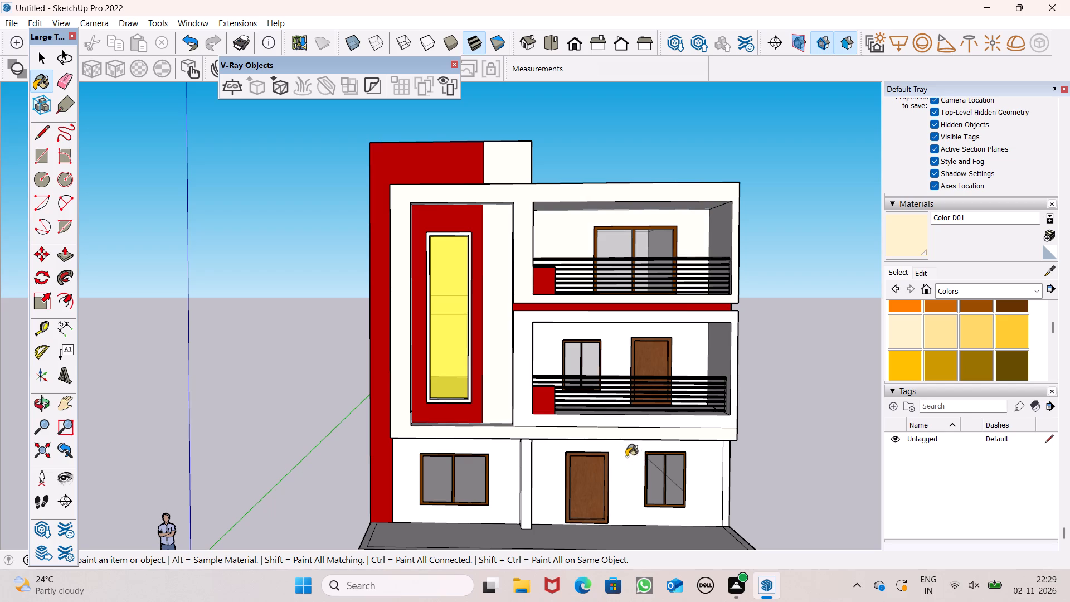
left_click(490, 453)
Paint the inner side walls of the middle and top balconies beside the red blocks with Color D01.
middle_click_drag(515, 441, 367, 445)
scroll(367, 449, "up", 1)
left_click(508, 367)
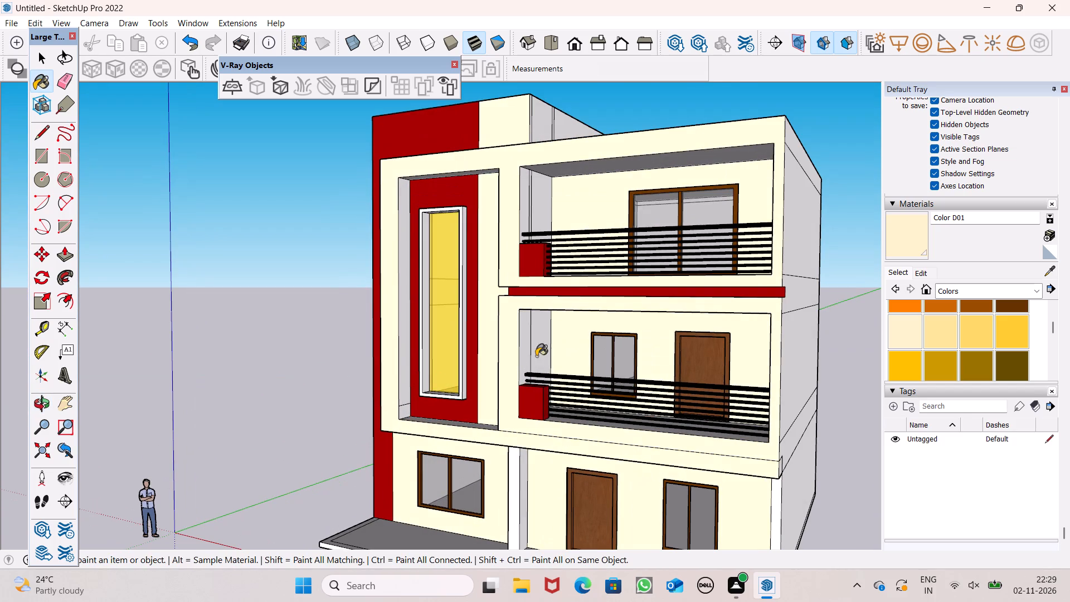
left_click_drag(504, 352, 512, 349)
left_click_drag(557, 341, 534, 347)
left_click(533, 347)
left_click(521, 344)
left_click(515, 195)
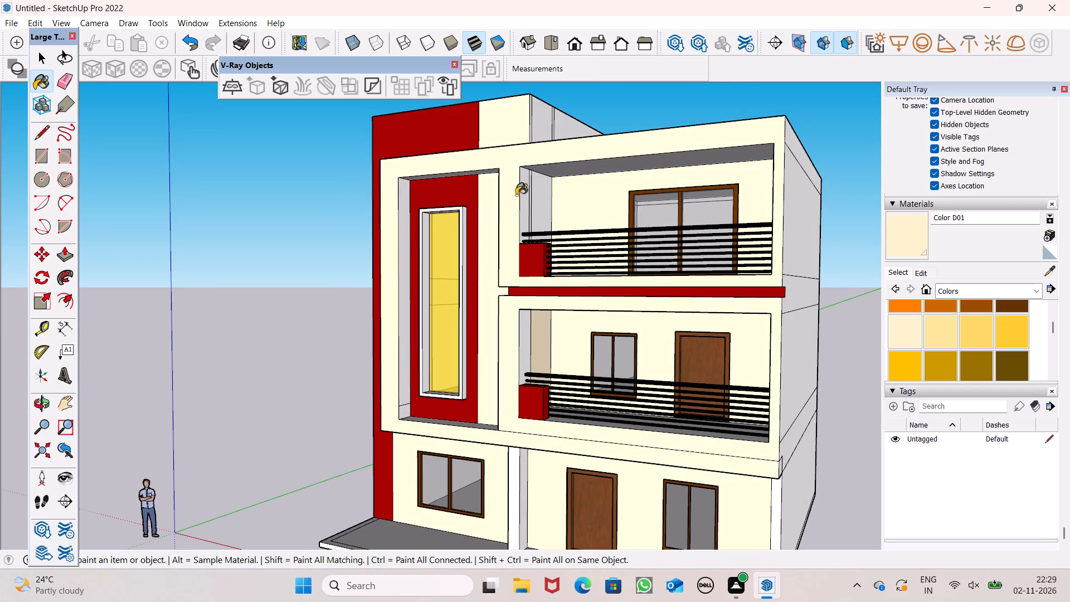
left_click_drag(546, 202, 534, 200)
double_click(529, 196)
left_click_drag(527, 182, 529, 172)
Paint the taller roof block's side wall faces and the tall window recess's inner side wall with Color D01.
left_click_drag(541, 130, 547, 129)
double_click(558, 124)
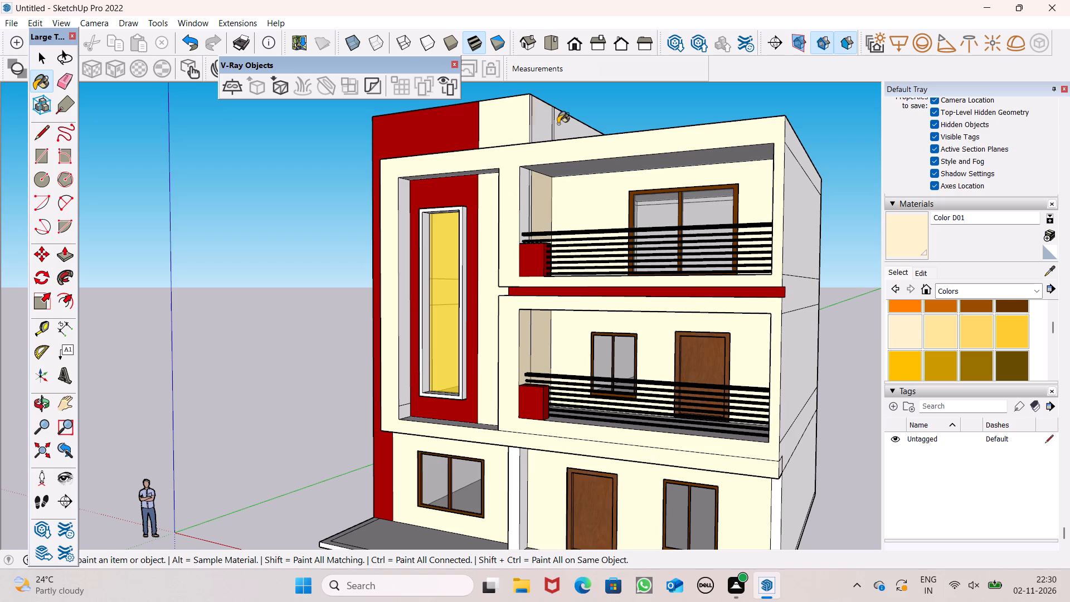
left_click(551, 129)
scroll(616, 185, "down", 2)
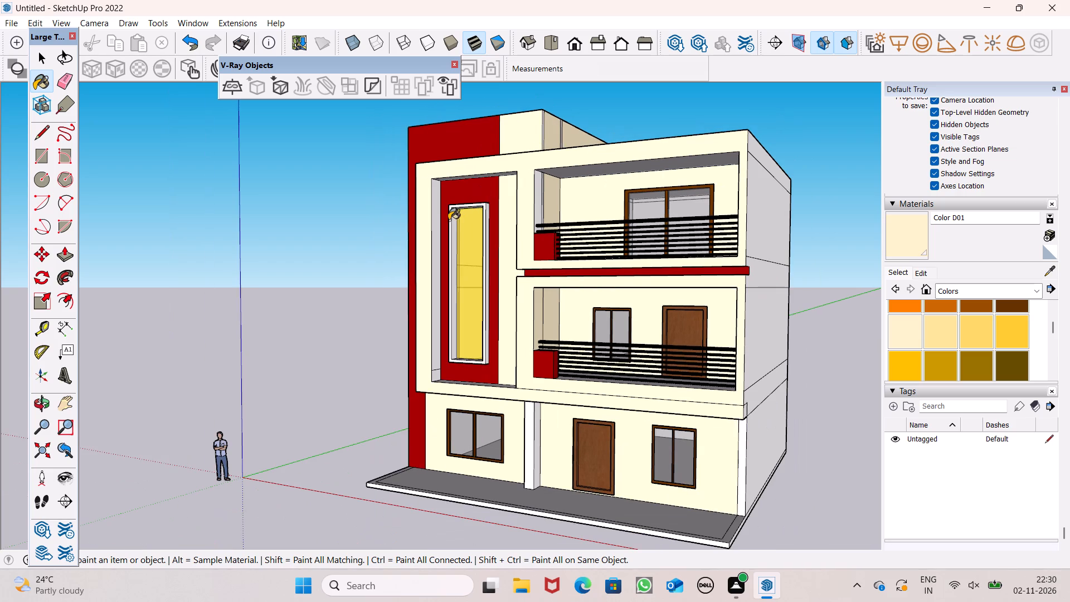
left_click(440, 217)
left_click(435, 216)
Paint the tall window recess's bottom ledge and the ground-floor column between window and door with Color D01.
middle_click_drag(432, 289, 809, 435)
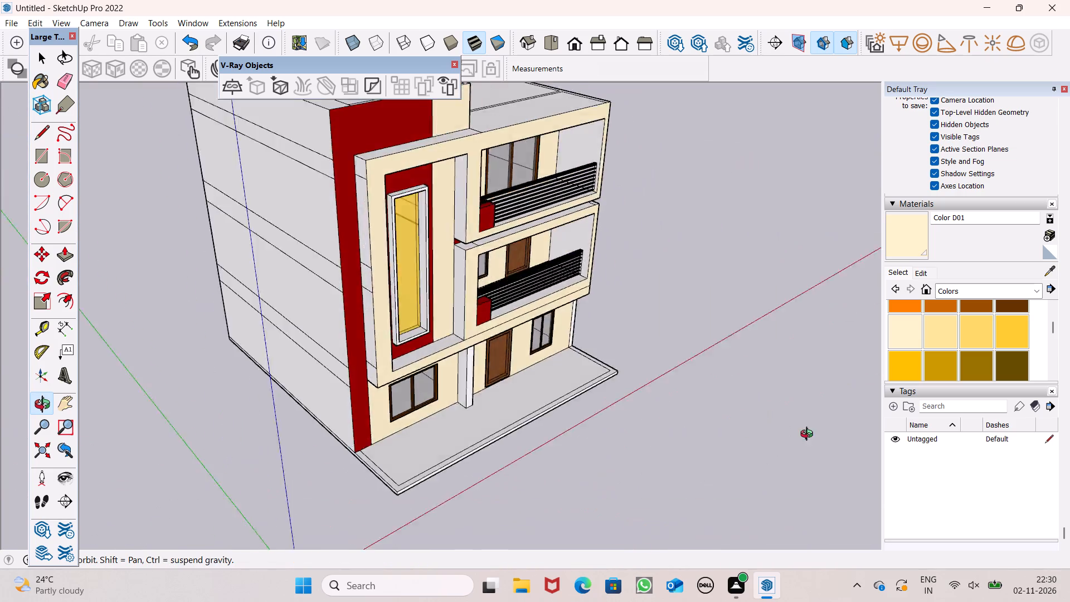
middle_click_drag(809, 435, 842, 383)
scroll(412, 365, "up", 3)
left_click(454, 319)
left_click(445, 355)
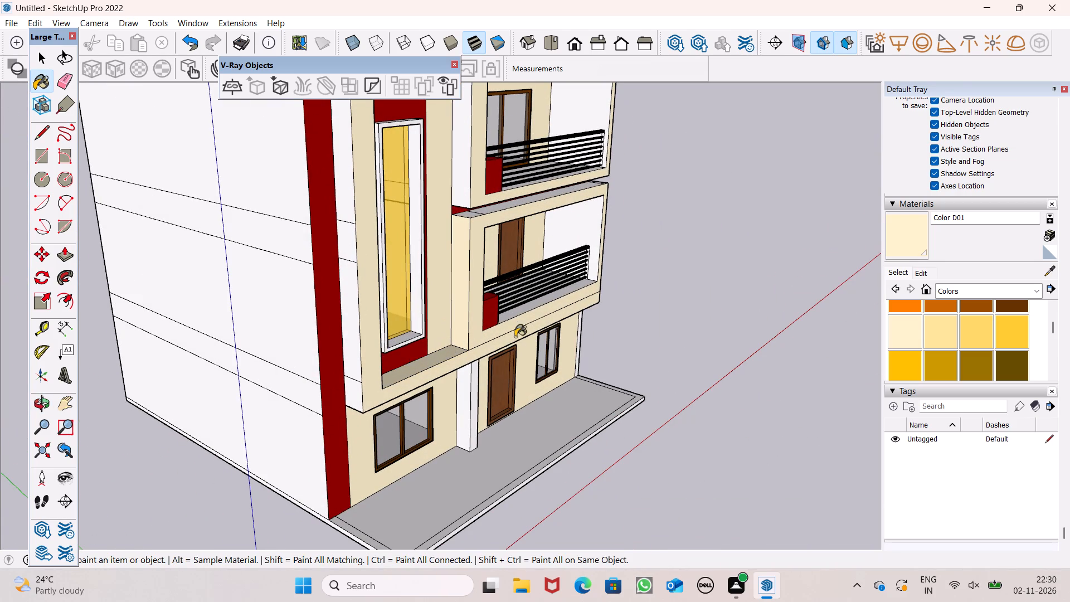
left_click(467, 399)
left_click(479, 401)
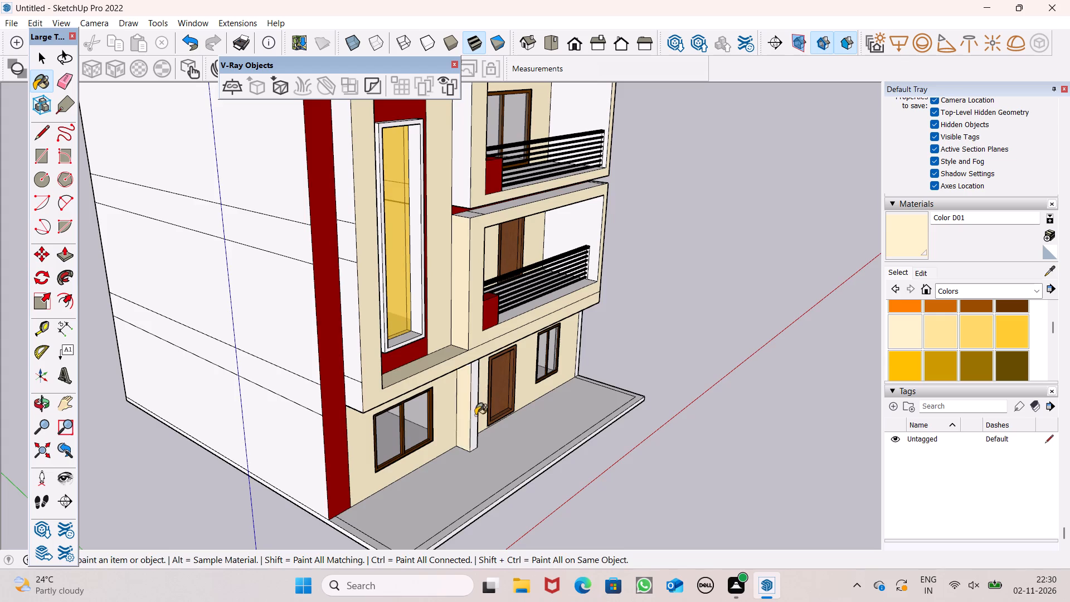
middle_click_drag(474, 415, 134, 285)
scroll(359, 329, "up", 5)
left_click(414, 400)
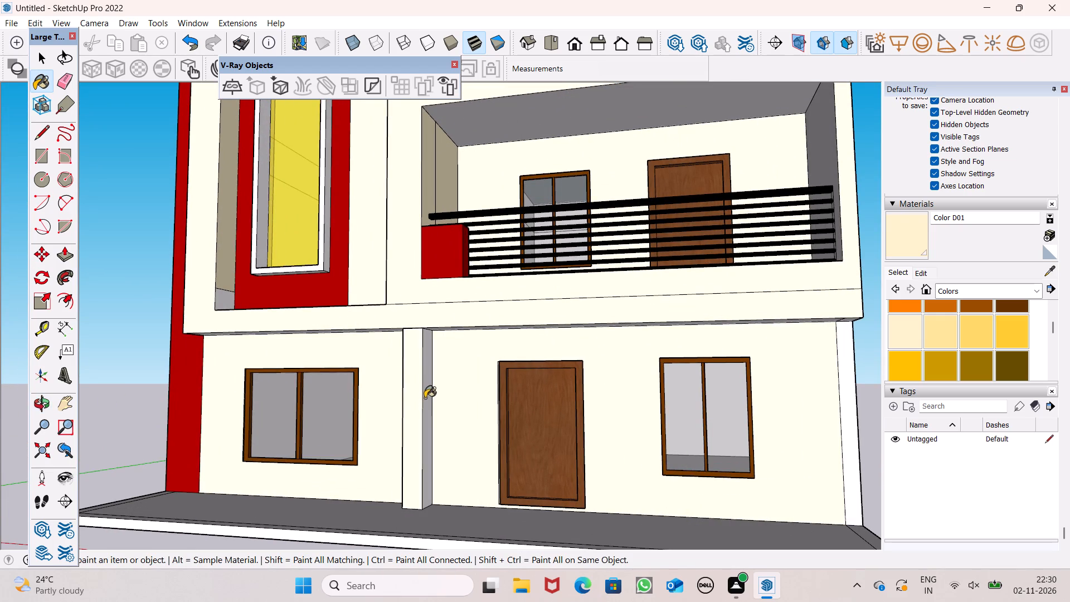
left_click(425, 398)
left_click(227, 303)
Paint the ceilings of both balconies and the top underside of the tall window recess with Color D01.
scroll(327, 236, "down", 8)
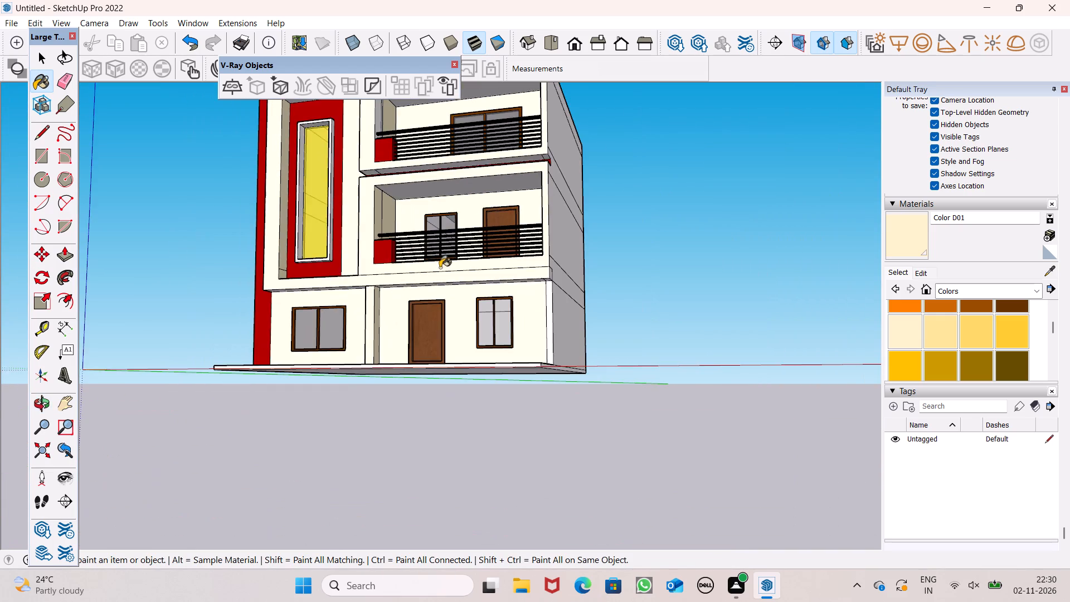
middle_click_drag(442, 267, 377, 203)
left_click(421, 200)
left_click(402, 116)
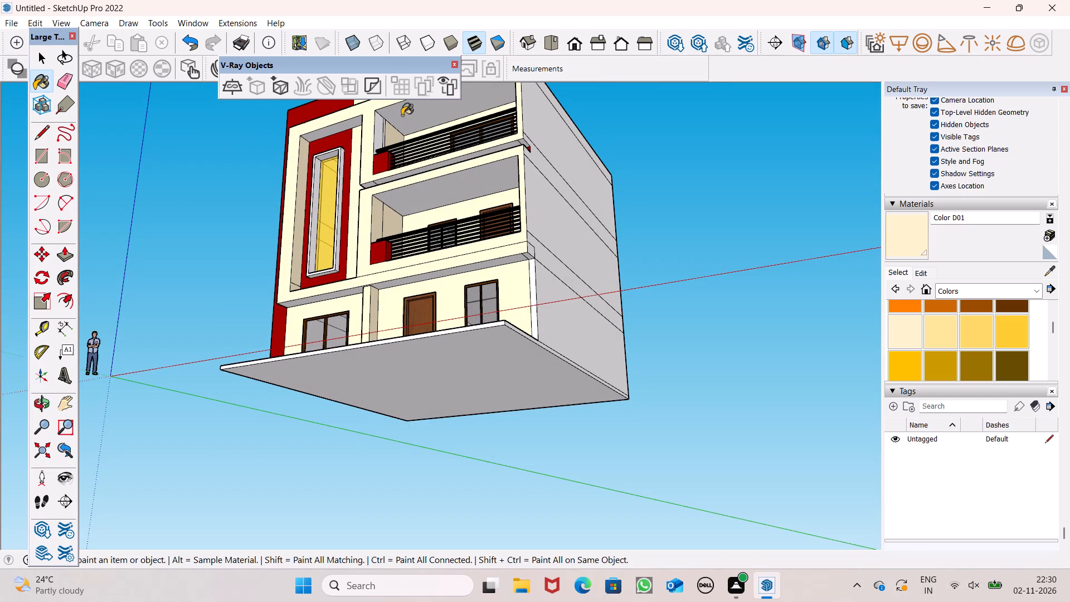
left_click(376, 125)
left_click(380, 124)
left_click(384, 124)
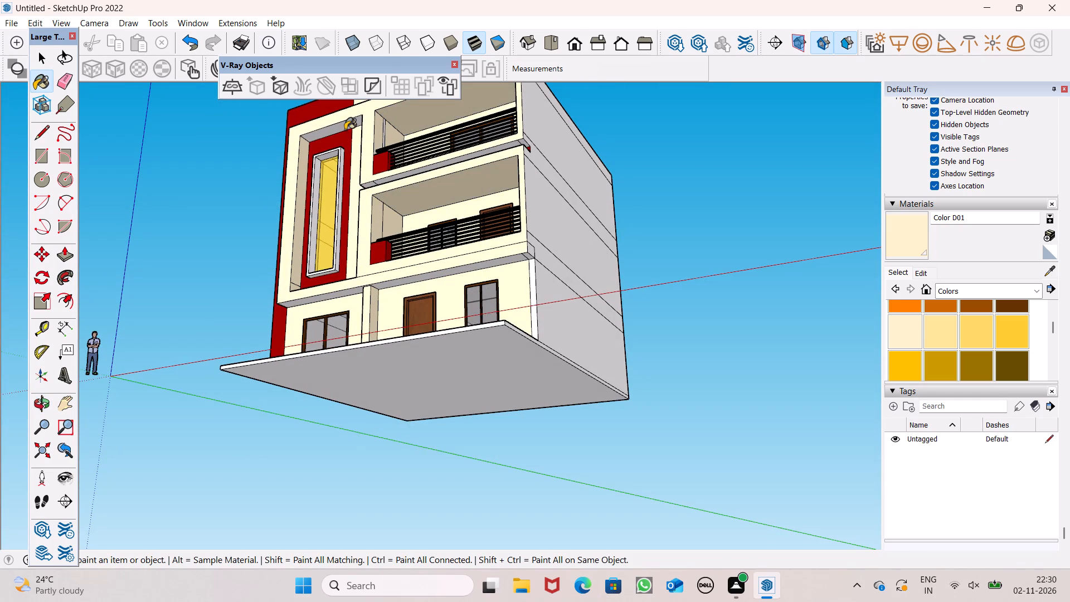
left_click(345, 130)
left_click(344, 122)
Erase the horizontal floor lines across the upper storeys of the outer side wall next to the balconies.
middle_click_drag(346, 165, 227, 316)
scroll(531, 214, "down", 6)
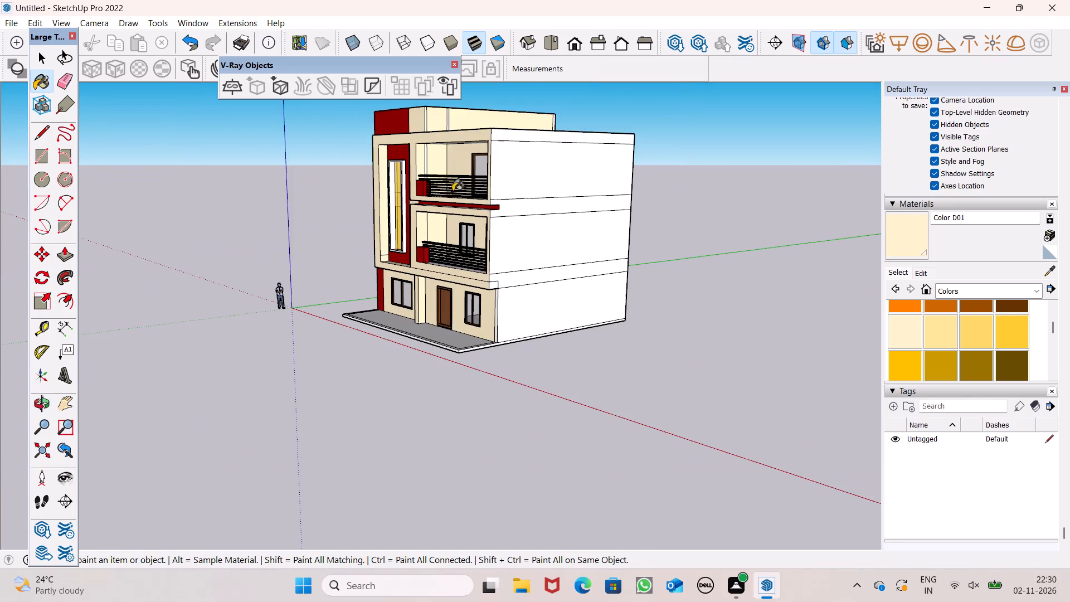
left_click(86, 71)
left_click(74, 71)
scroll(624, 125, "up", 4)
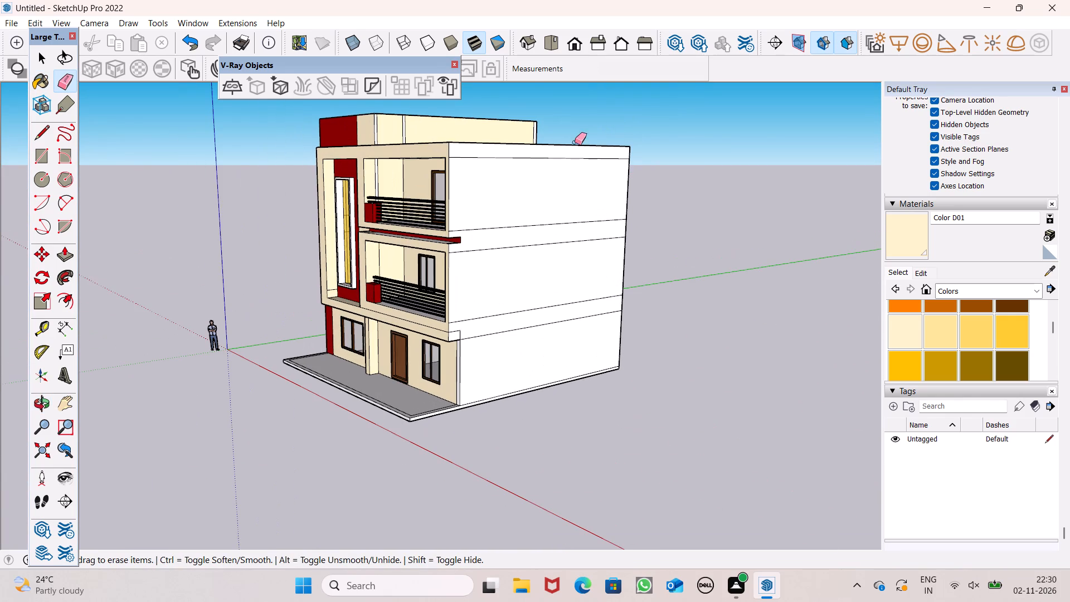
left_click_drag(569, 152, 568, 326)
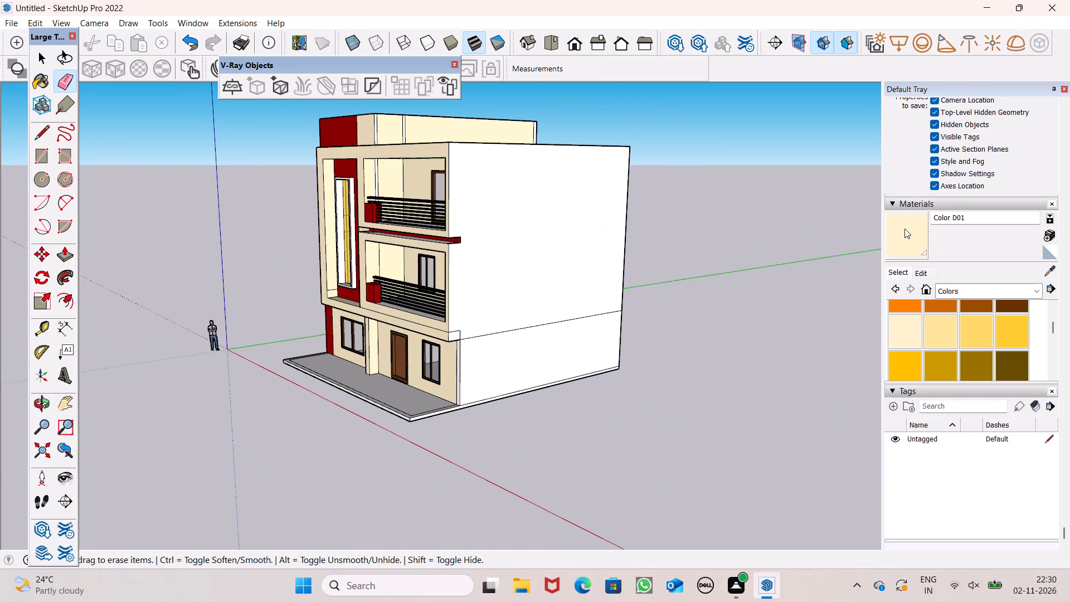
Paint the upper and ground-floor parts of the outer side wall next to the balconies with Color D01.
left_click(904, 229)
left_click(508, 196)
left_click_drag(543, 315, 542, 328)
Paint the far inner side walls of both balconies, opposite the red blocks, with Color D01.
scroll(505, 243, "down", 6)
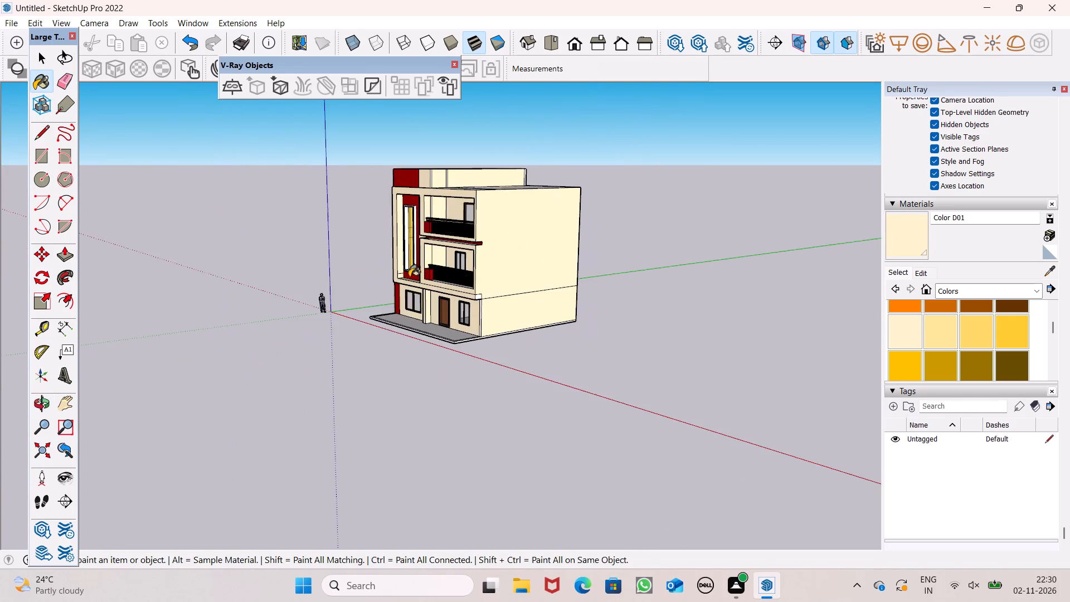
middle_click_drag(407, 285, 848, 212)
scroll(860, 220, "up", 1)
scroll(381, 225, "up", 6)
left_click(477, 222)
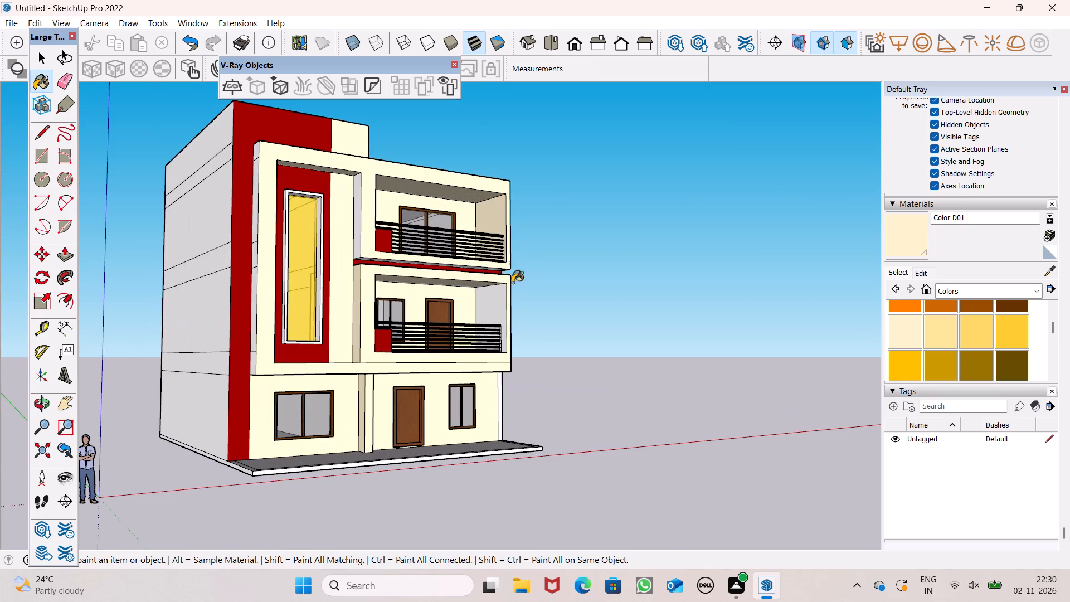
left_click(498, 292)
Erase the horizontal floor lines across the outer side wall nearest the tall window and across the rear wall.
scroll(544, 172, "down", 6)
middle_click_drag(223, 265, 569, 327)
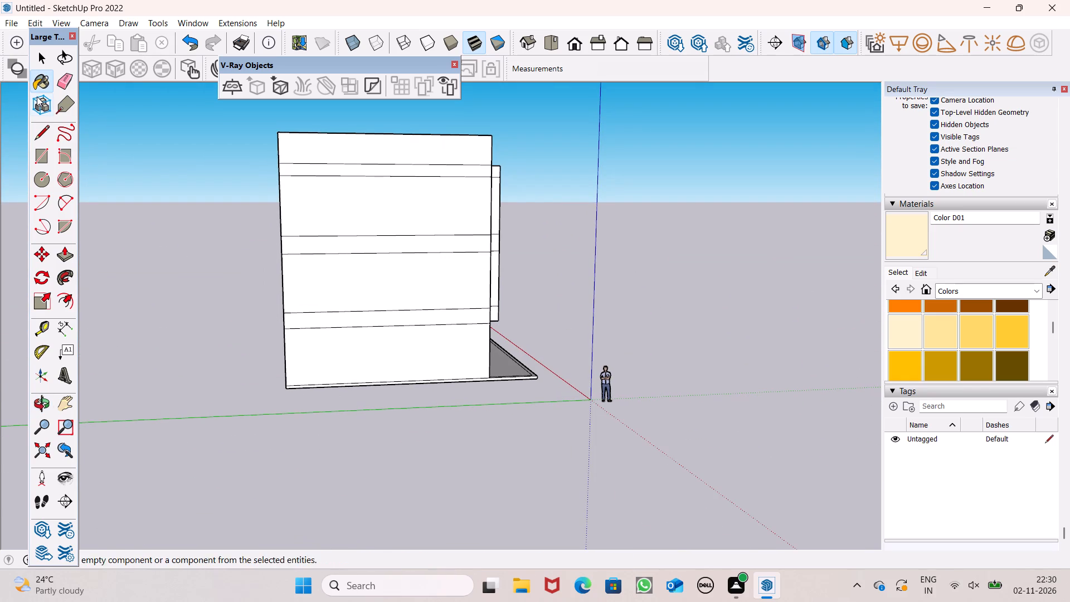
left_click(56, 80)
left_click_drag(378, 159, 388, 245)
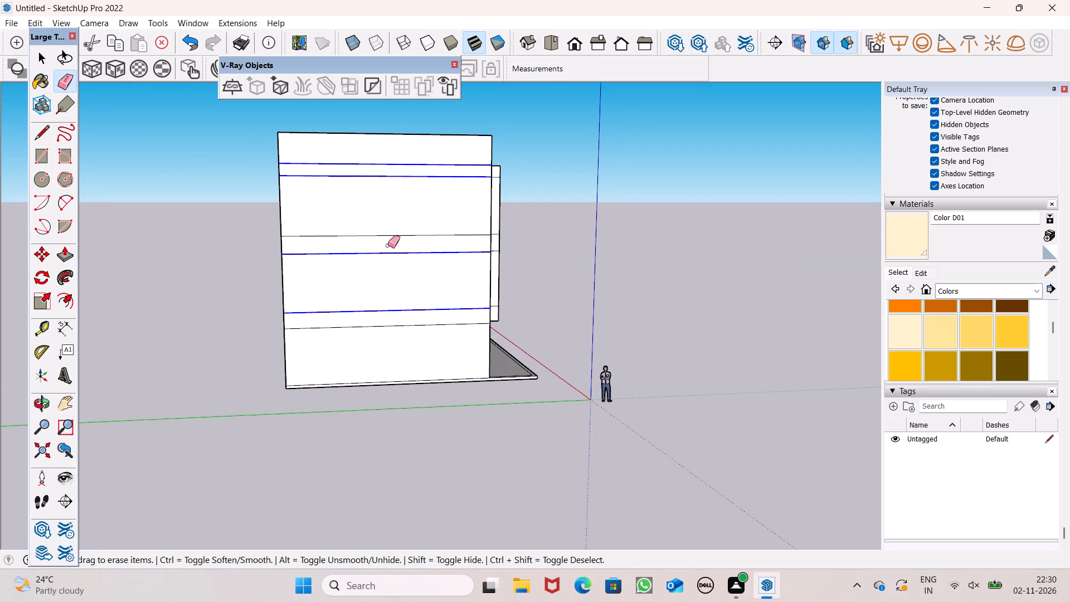
left_click_drag(388, 245, 396, 325)
middle_click_drag(448, 341, 376, 328)
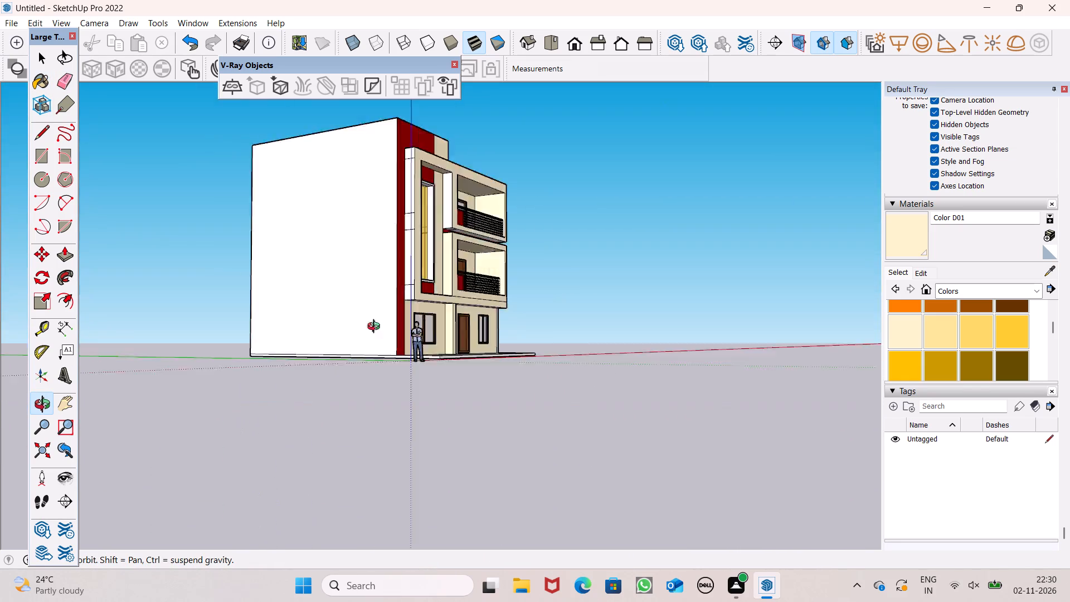
middle_click_drag(376, 328, 802, 471)
left_click_drag(503, 262, 493, 343)
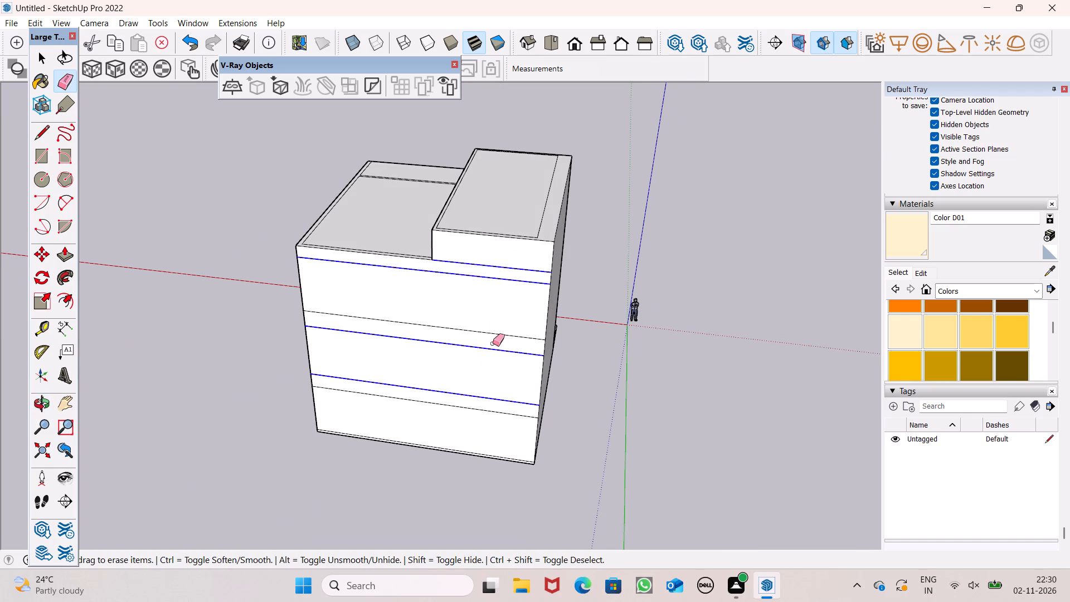
left_click_drag(493, 343, 496, 323)
Paint the rear wall and the outer side wall nearest the tall window with Color D01.
left_click(917, 238)
left_click(191, 342)
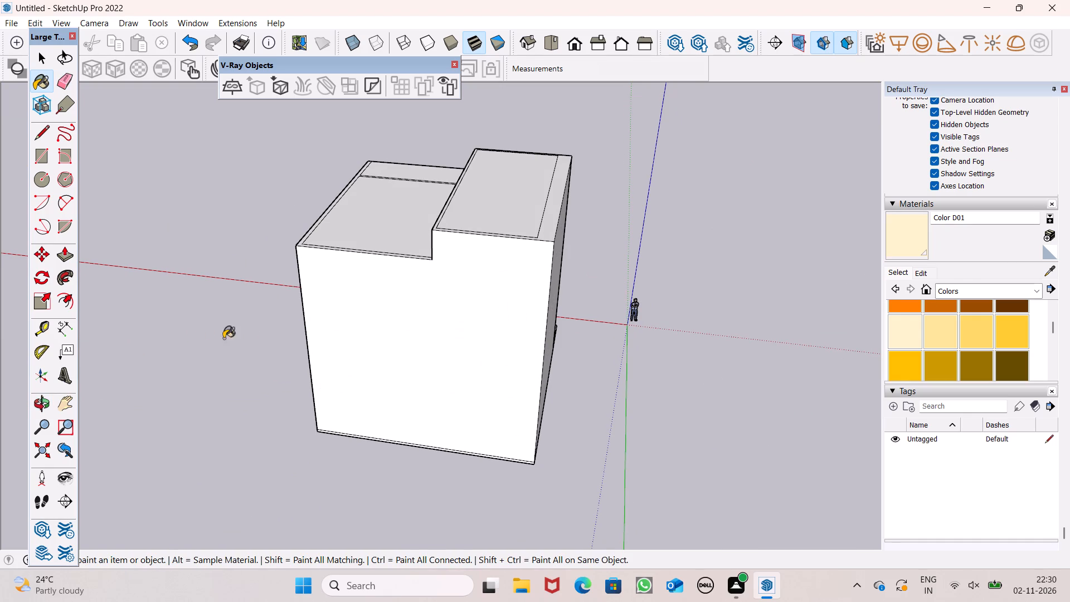
left_click(332, 338)
middle_click_drag(413, 315, 22, 240)
scroll(329, 304, "up", 1)
left_click(239, 271)
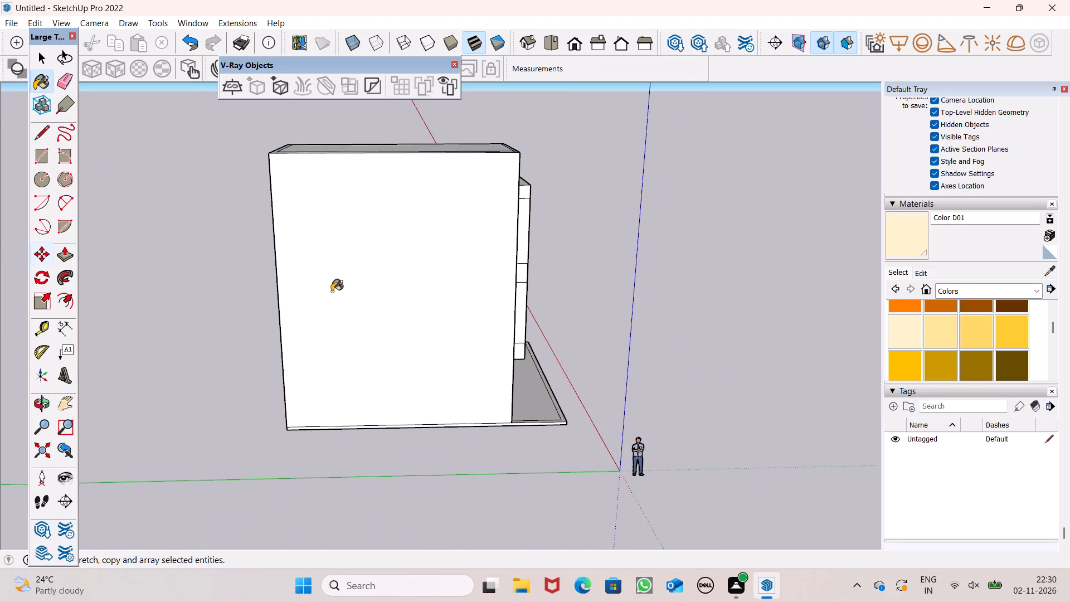
left_click(331, 288)
Paint the facade frame's outer side segments and the white inner recess side beside the top balcony with Color D01.
middle_click_drag(419, 296, 288, 298)
scroll(288, 300, "up", 6)
left_click_drag(510, 153, 513, 162)
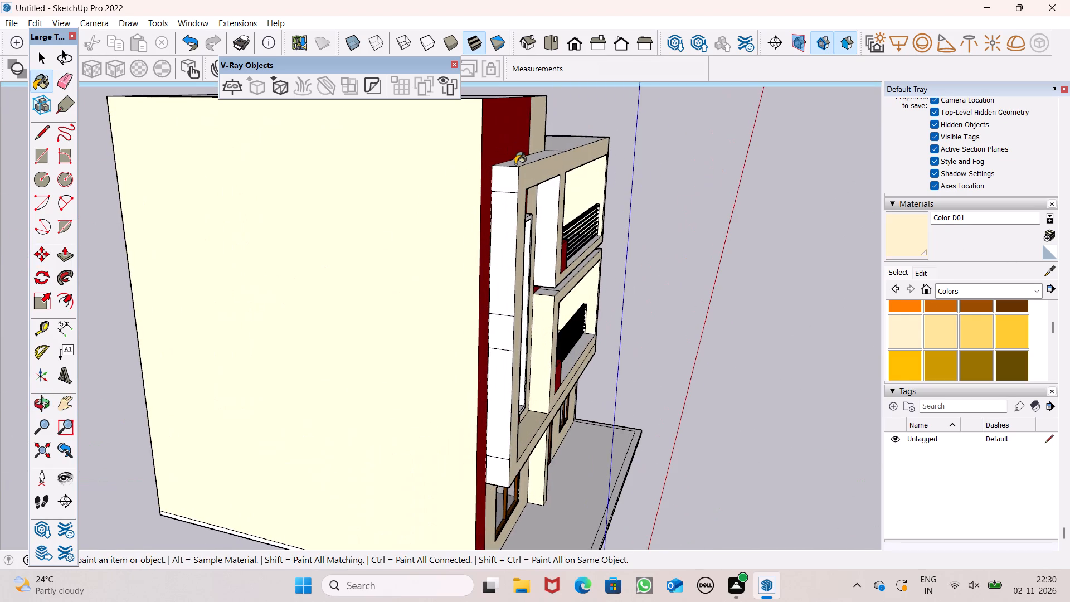
left_click(513, 186)
left_click(507, 200)
left_click_drag(508, 217, 510, 230)
left_click_drag(510, 247, 511, 275)
left_click(511, 303)
left_click_drag(510, 317, 508, 328)
left_click(505, 344)
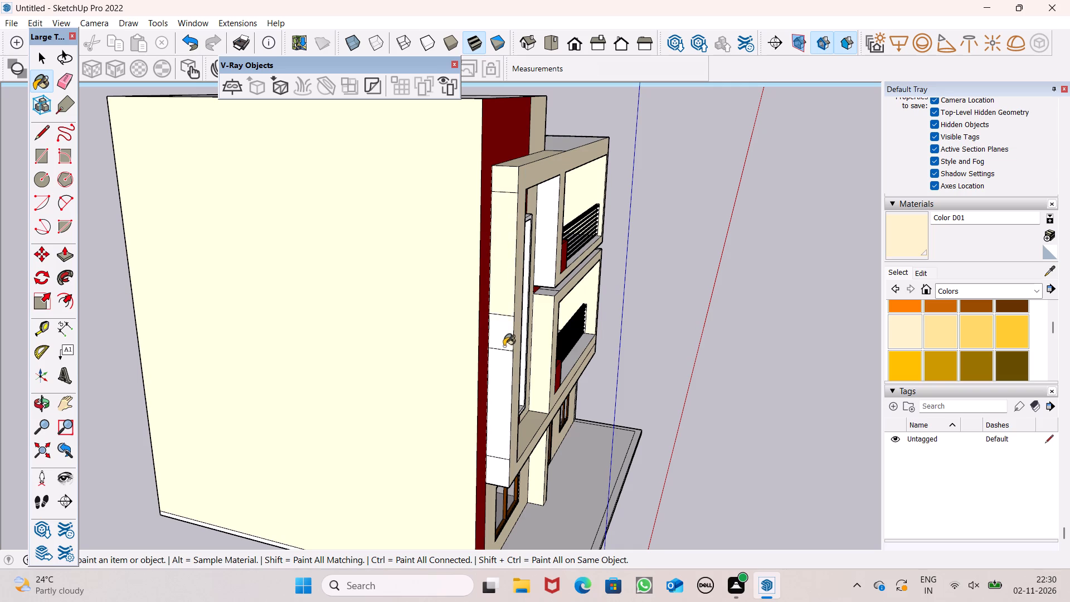
left_click_drag(503, 362, 500, 378)
left_click_drag(499, 440, 497, 474)
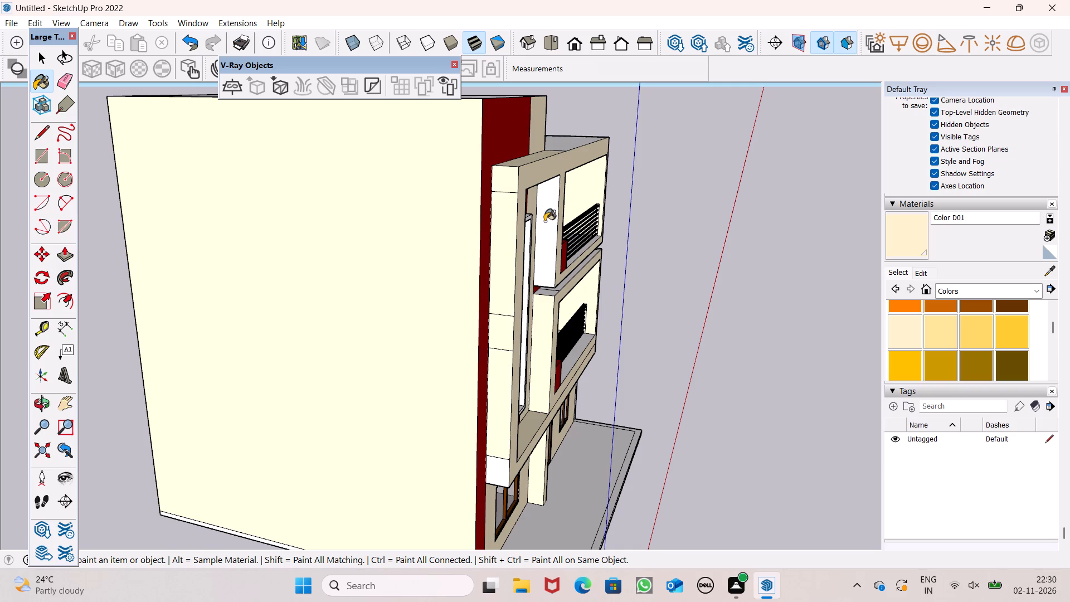
left_click(544, 221)
Paint the frame's lower corner end and the ground-floor corner strip beneath it with Color D01.
middle_click_drag(533, 274, 127, 219)
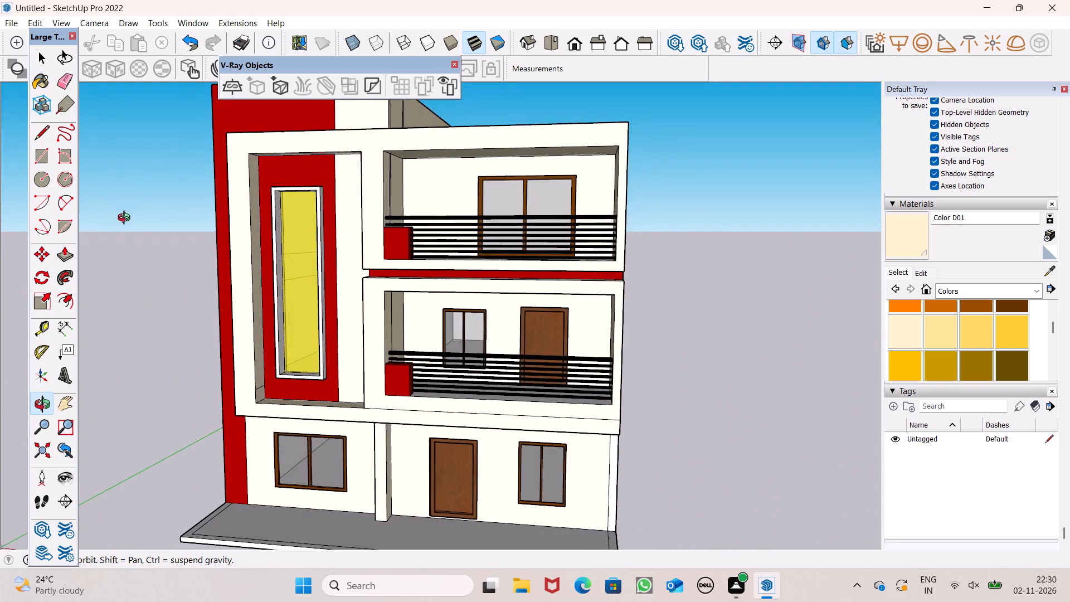
scroll(127, 219, "up", 1)
middle_click_drag(127, 219, 53, 149)
middle_click_drag(692, 446, 558, 454)
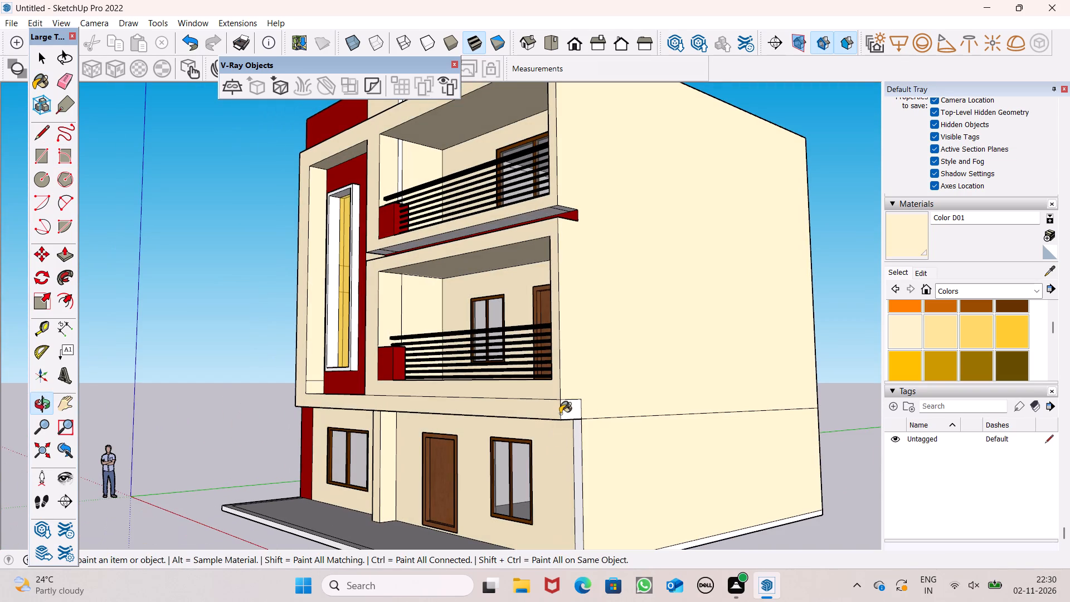
left_click(561, 412)
left_click(578, 440)
Draw two 9" lines across the front platform's border strip, marking the entrance opening between window and door.
scroll(624, 236, "down", 6)
middle_click_drag(595, 366, 769, 444)
scroll(661, 356, "down", 2)
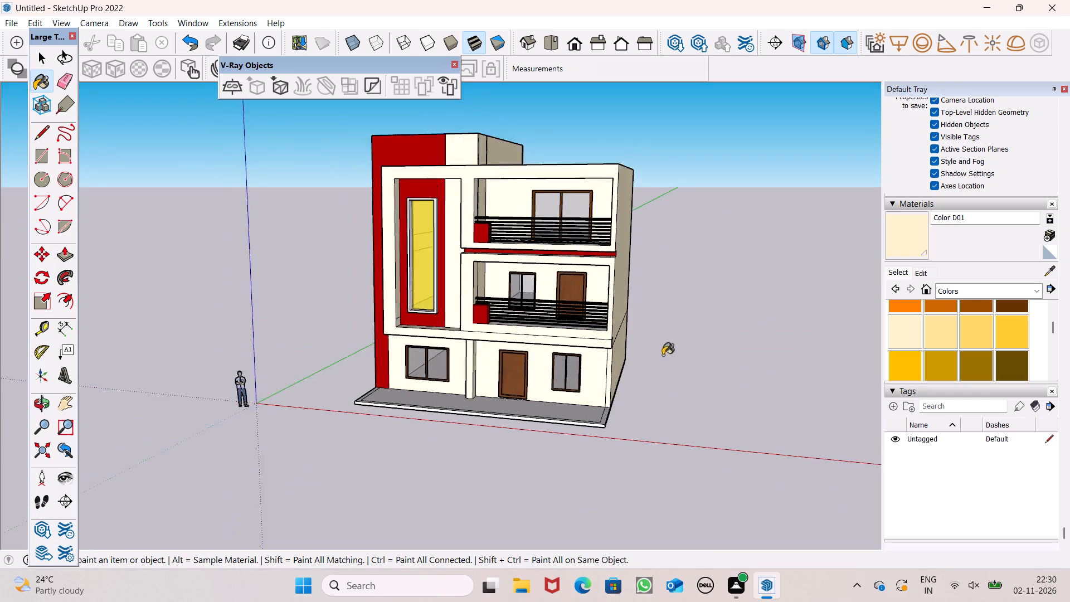
scroll(663, 355, "down", 2)
middle_click_drag(604, 388, 684, 448)
scroll(684, 448, "up", 1)
scroll(570, 353, "up", 5)
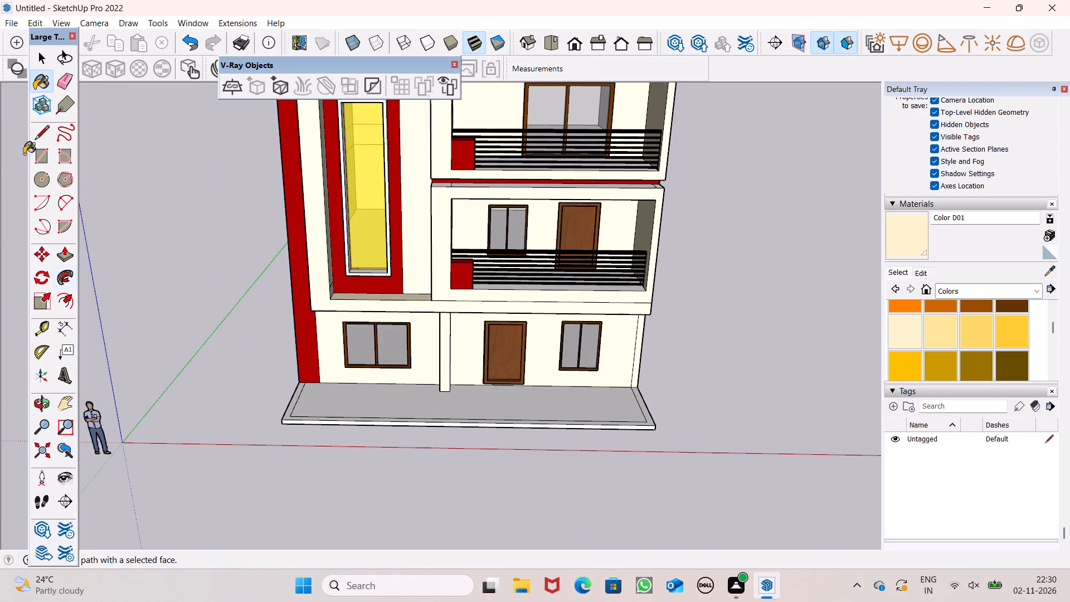
left_click(34, 142)
scroll(385, 487, "up", 4)
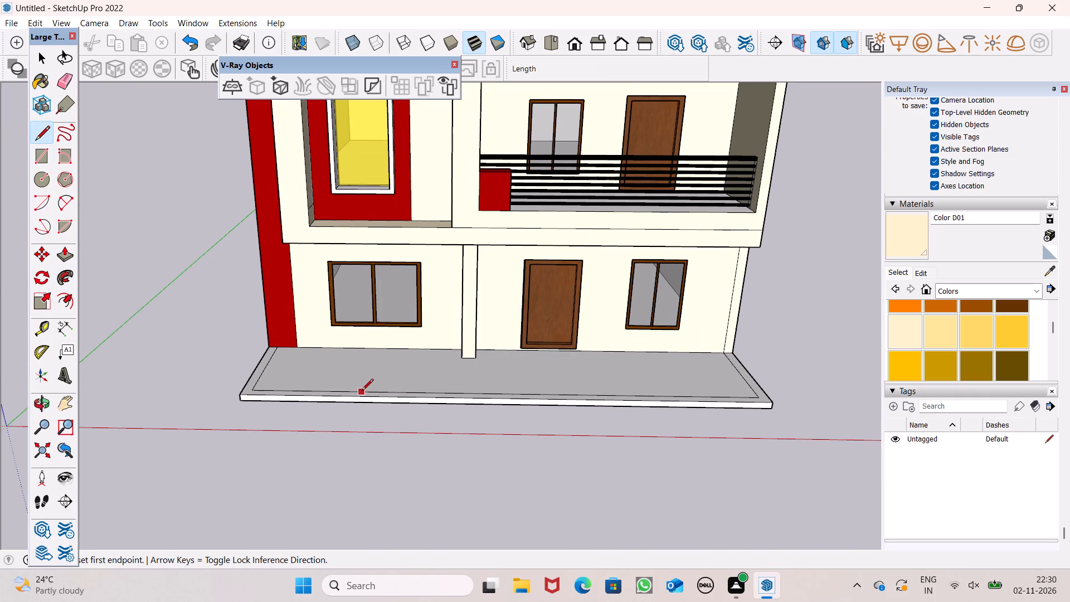
left_click(362, 391)
left_click(368, 399)
left_click(602, 394)
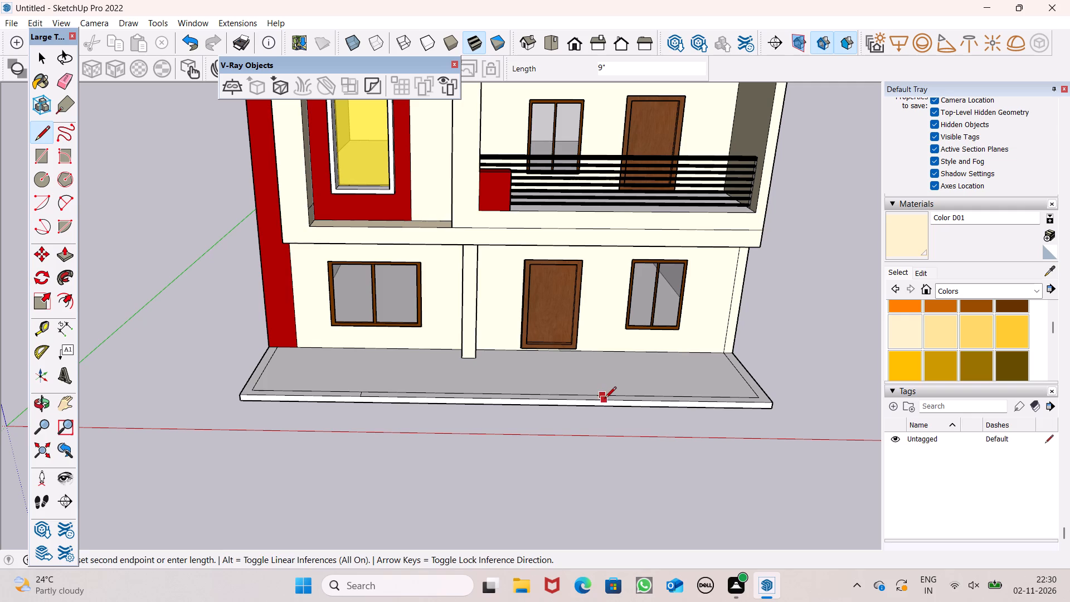
left_click(605, 399)
key("space")
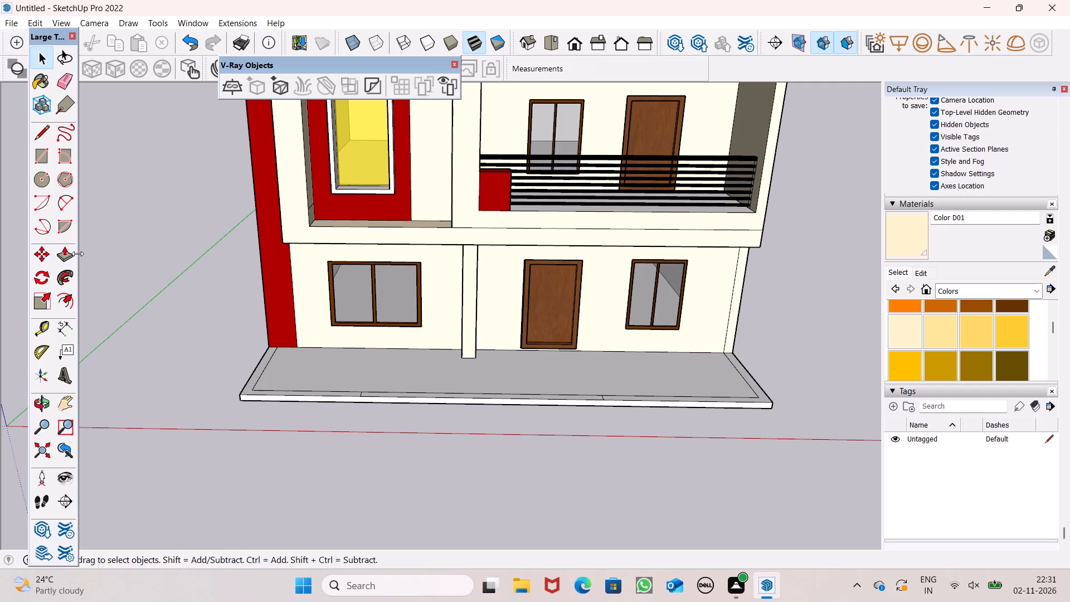
Push/Pull the platform's border strips on both sides of the entrance opening up 6' to form boundary walls.
left_click(69, 256)
left_click_drag(253, 383, 240, 306)
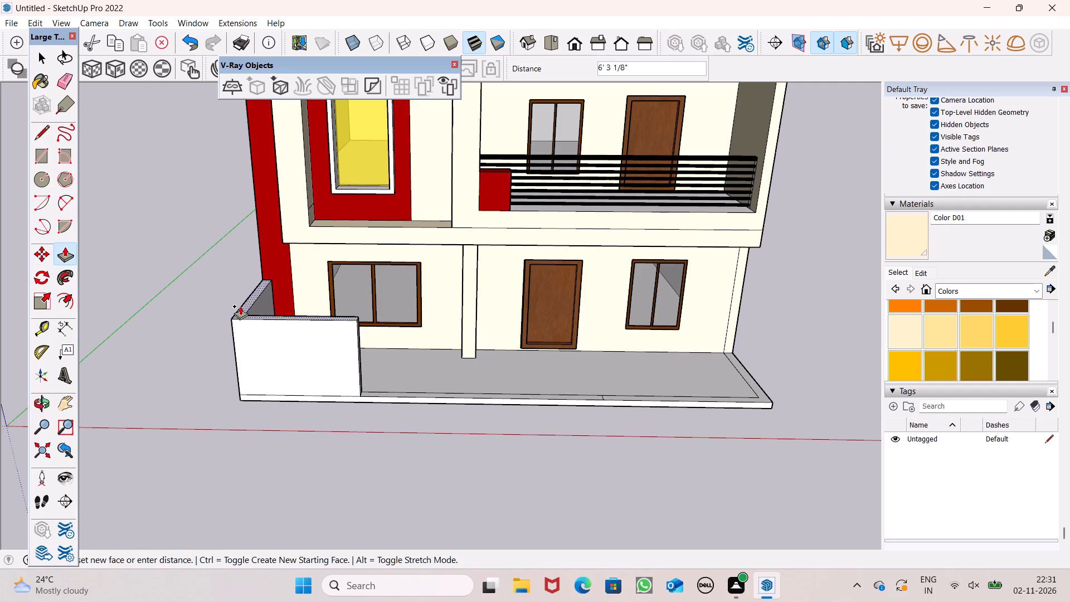
left_click_drag(240, 306, 241, 304)
key("6")
key("apostrophe")
key("Return")
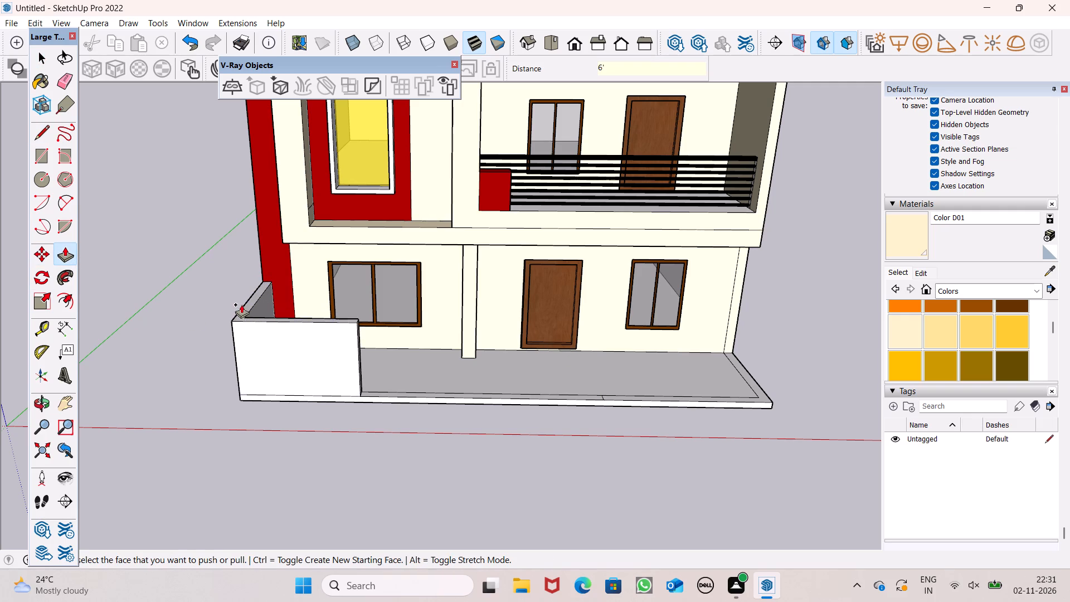
left_click_drag(644, 399, 488, 329)
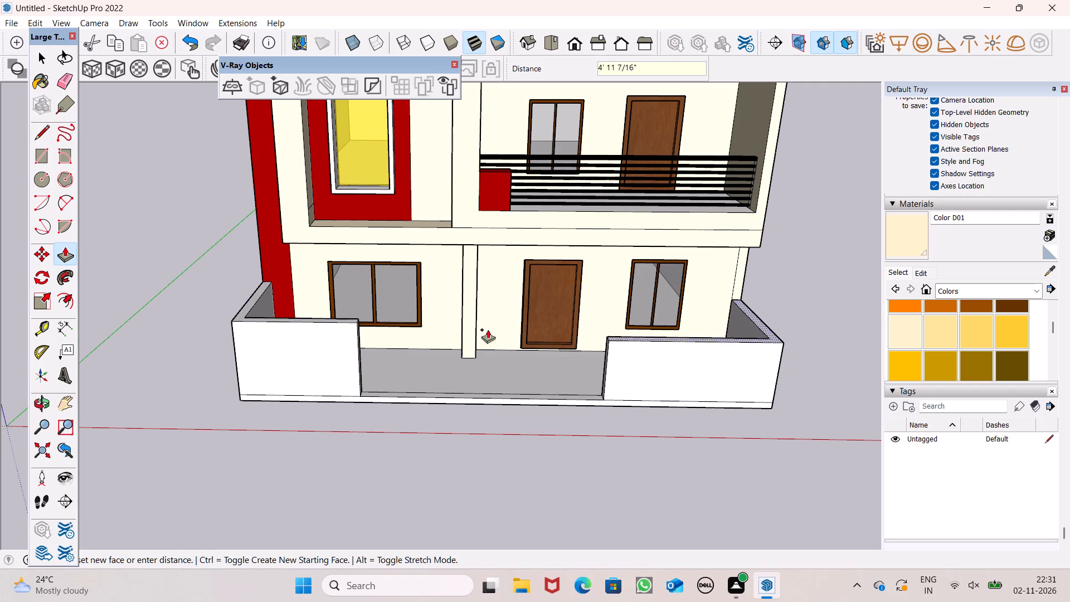
left_click_drag(488, 329, 351, 316)
key("space")
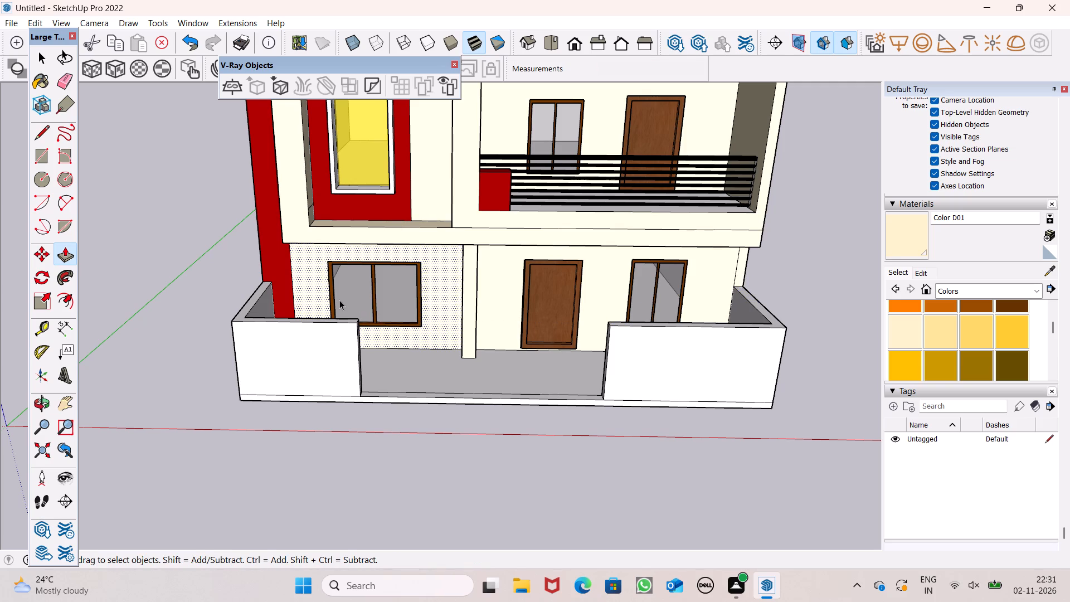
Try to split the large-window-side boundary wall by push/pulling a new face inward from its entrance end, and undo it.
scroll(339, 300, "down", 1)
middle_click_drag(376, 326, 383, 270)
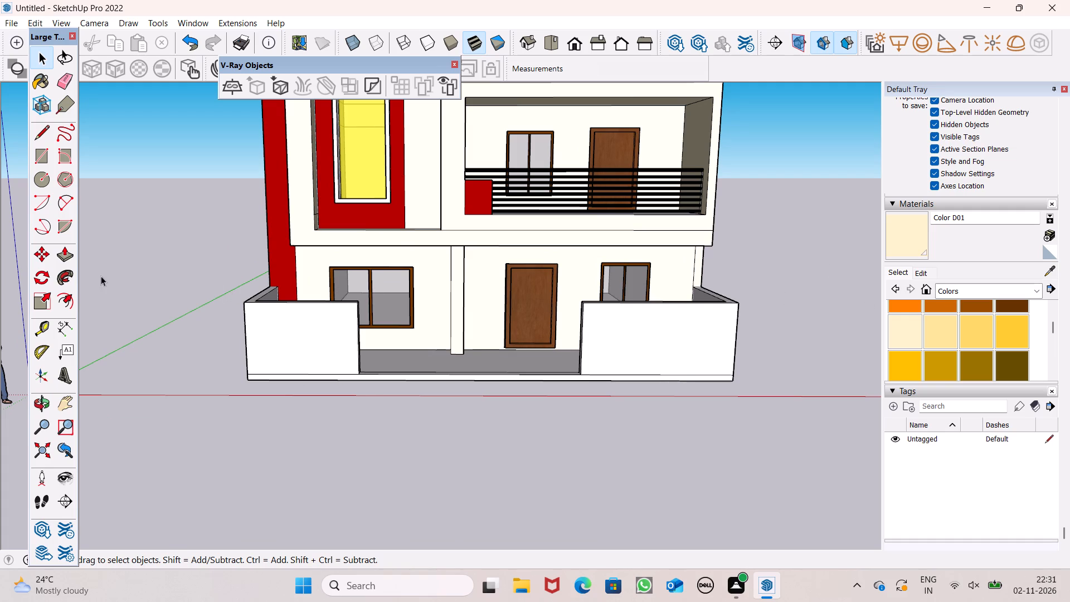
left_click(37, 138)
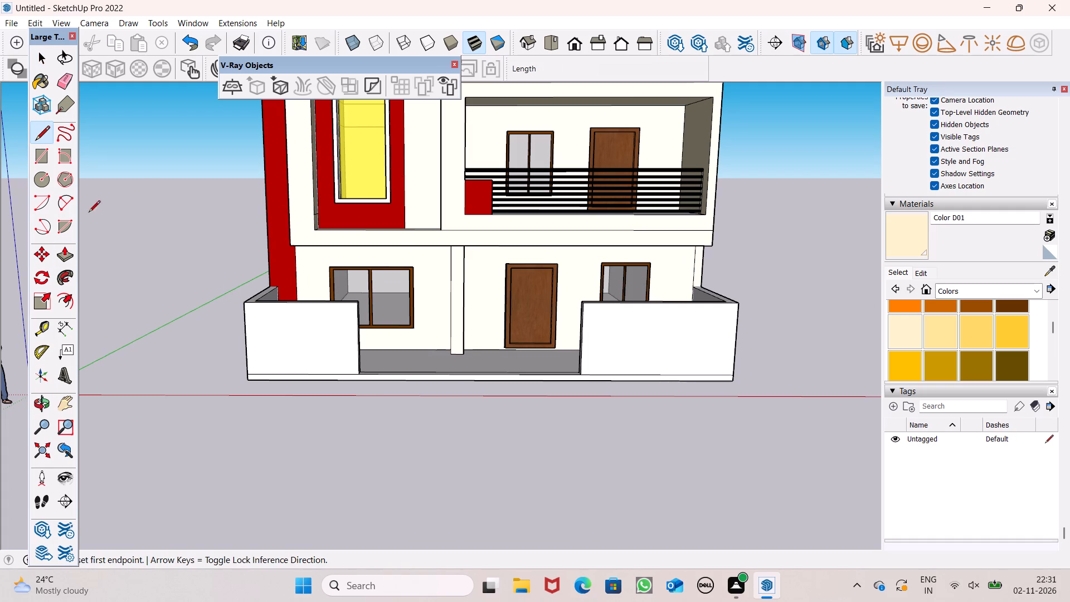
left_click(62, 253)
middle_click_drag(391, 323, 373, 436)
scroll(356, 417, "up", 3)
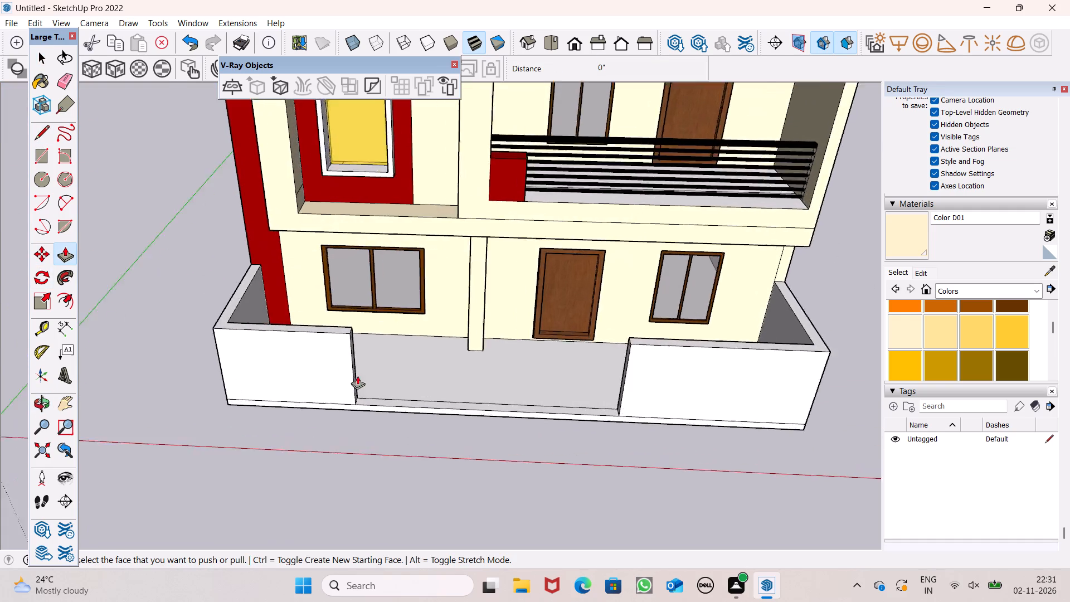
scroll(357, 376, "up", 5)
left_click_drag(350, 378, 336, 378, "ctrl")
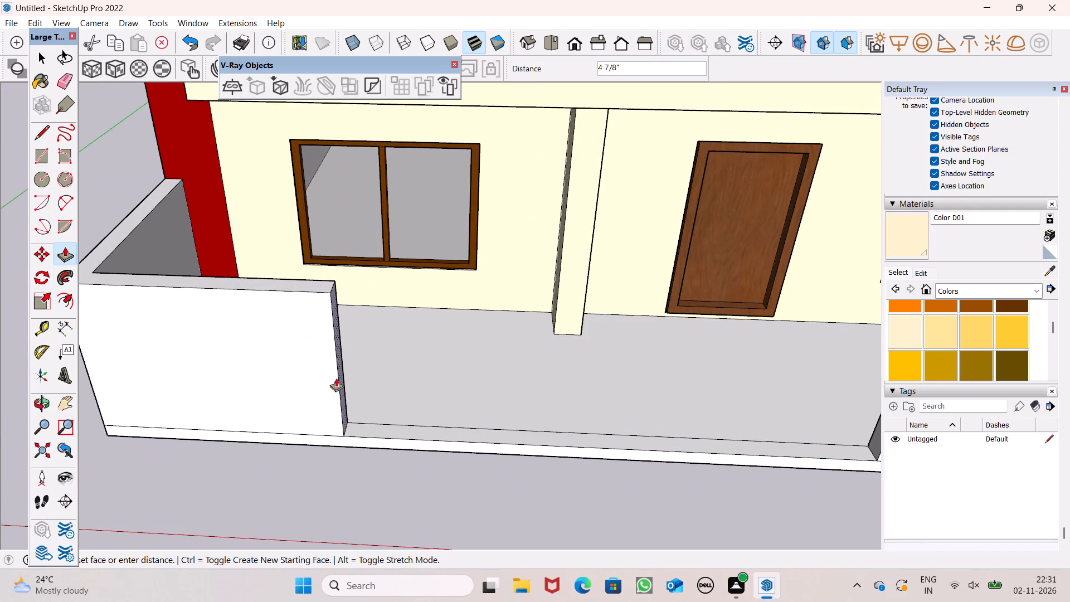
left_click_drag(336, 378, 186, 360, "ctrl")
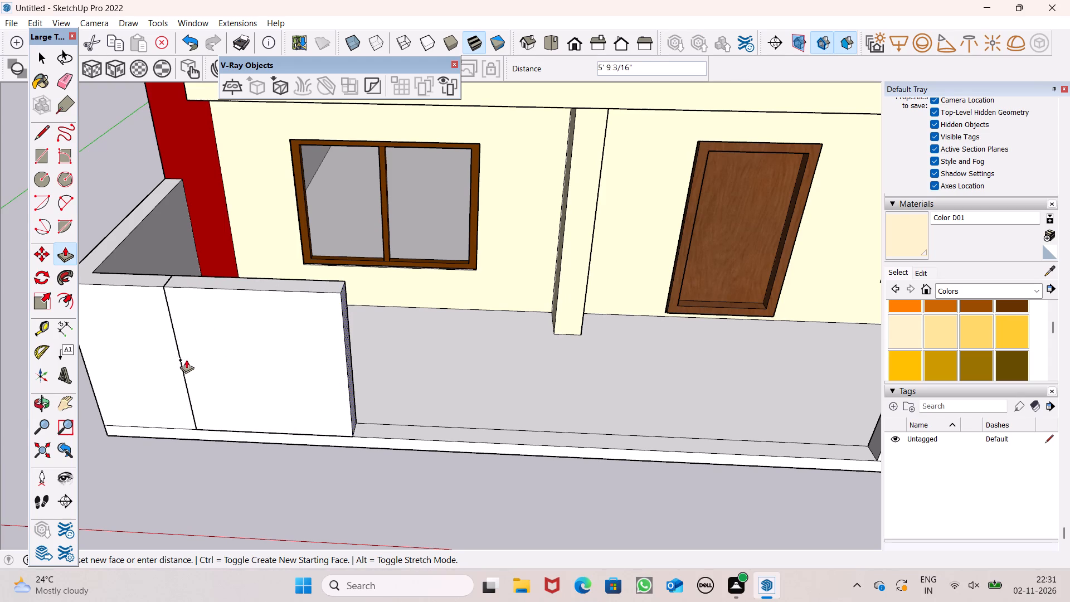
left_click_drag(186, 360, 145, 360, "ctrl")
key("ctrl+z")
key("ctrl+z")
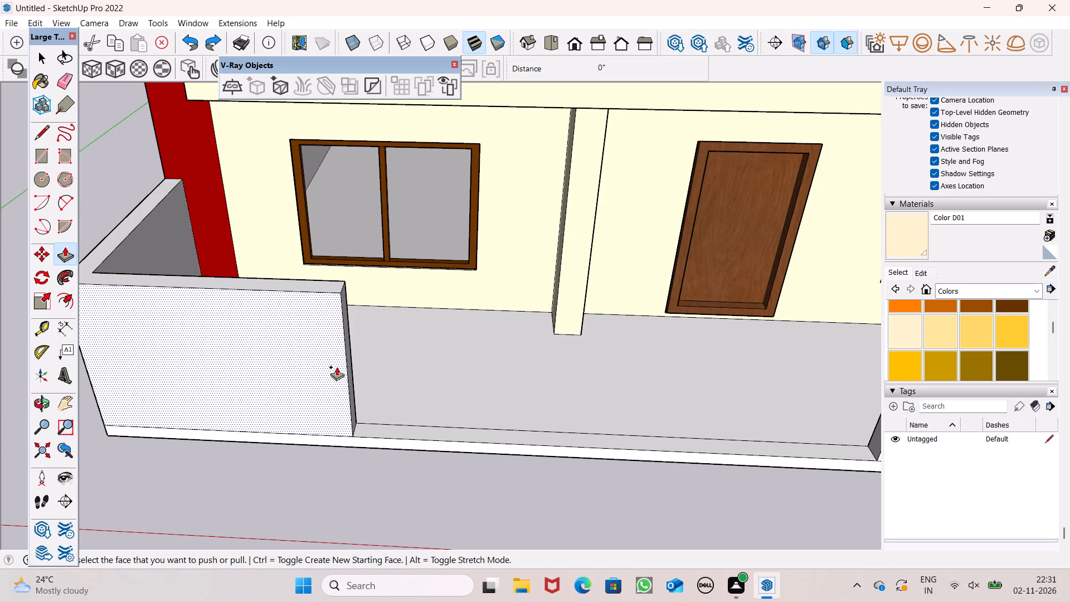
Push/Pull a new face about 6' 11 3/4" inward from the entrance end of the large-window-side boundary wall, splitting off its corner segment.
left_click_drag(352, 392, 178, 381)
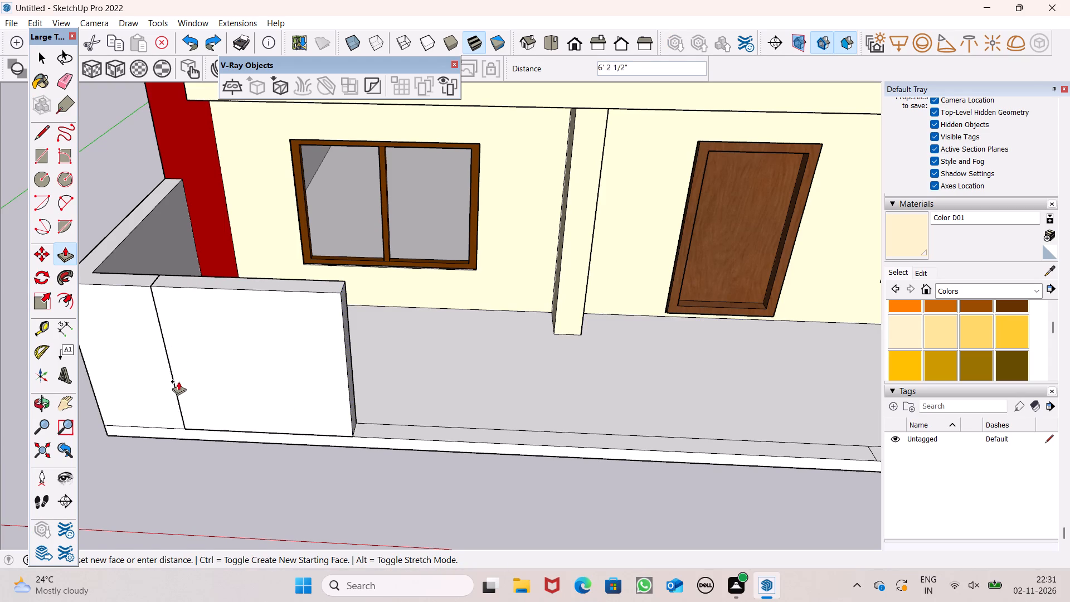
left_click_drag(178, 381, 159, 378)
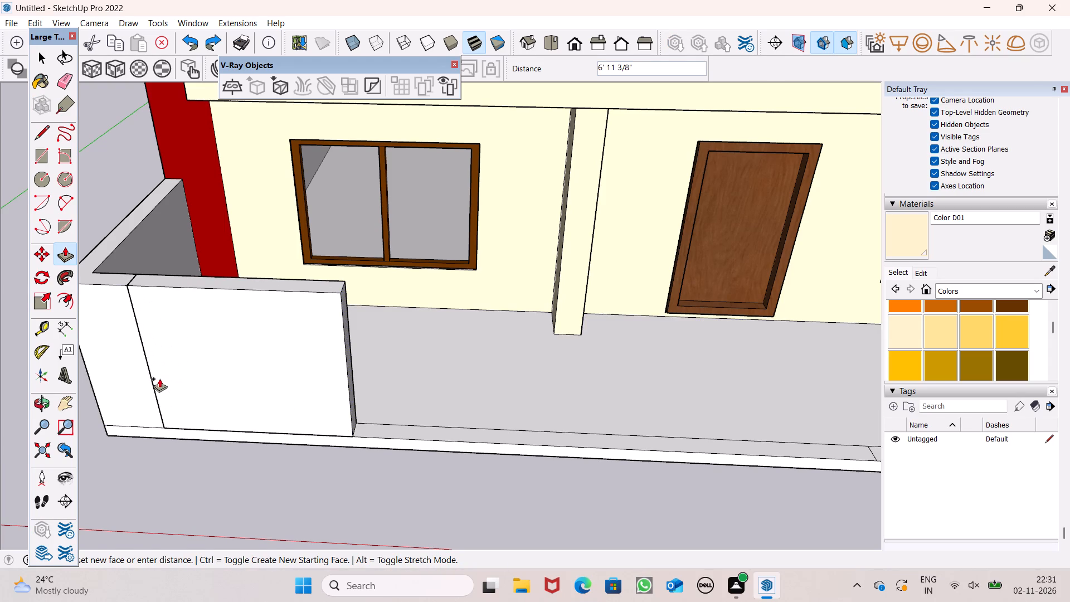
left_click_drag(159, 378, 159, 375)
Push/Pull a new face about 9" down from the top of that wall's entrance segment, separating an upper band.
scroll(307, 362, "down", 3)
middle_click_drag(290, 365, 301, 315)
scroll(191, 284, "up", 2)
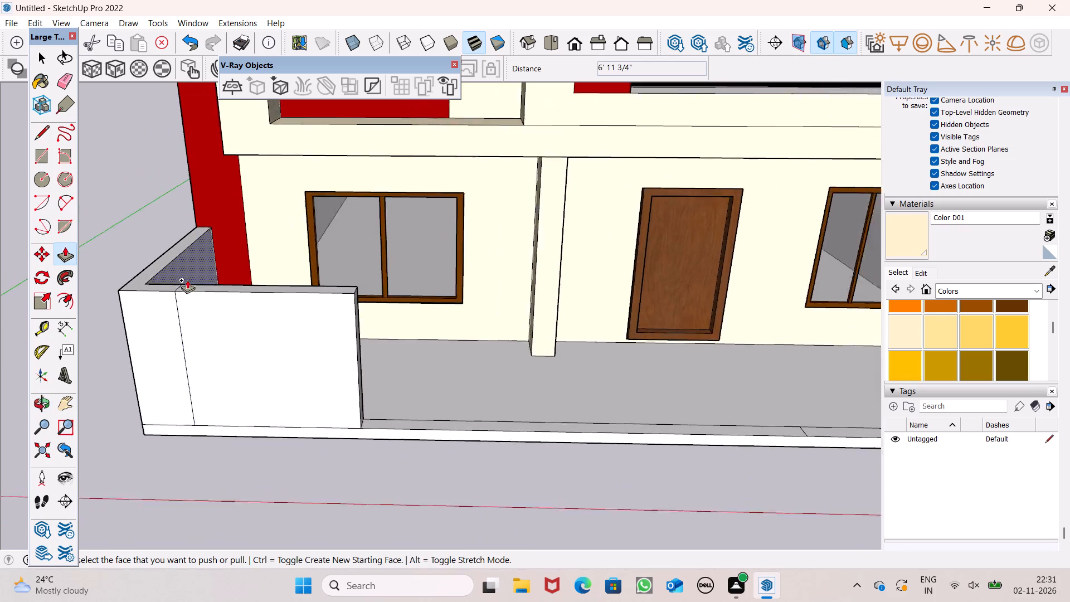
scroll(187, 280, "up", 5)
scroll(262, 303, "down", 3)
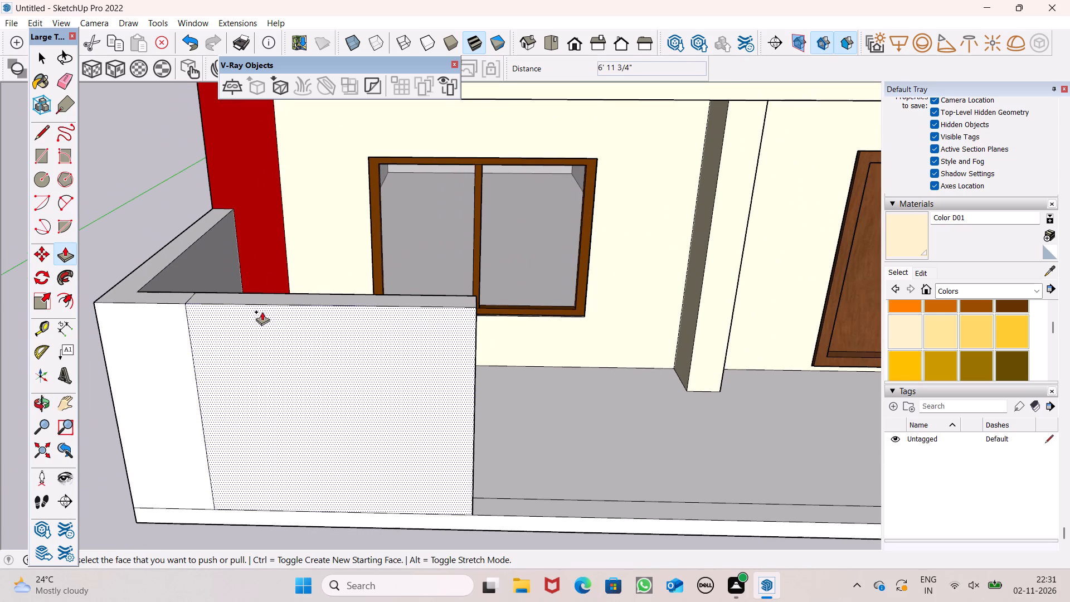
left_click_drag(267, 299, 275, 321)
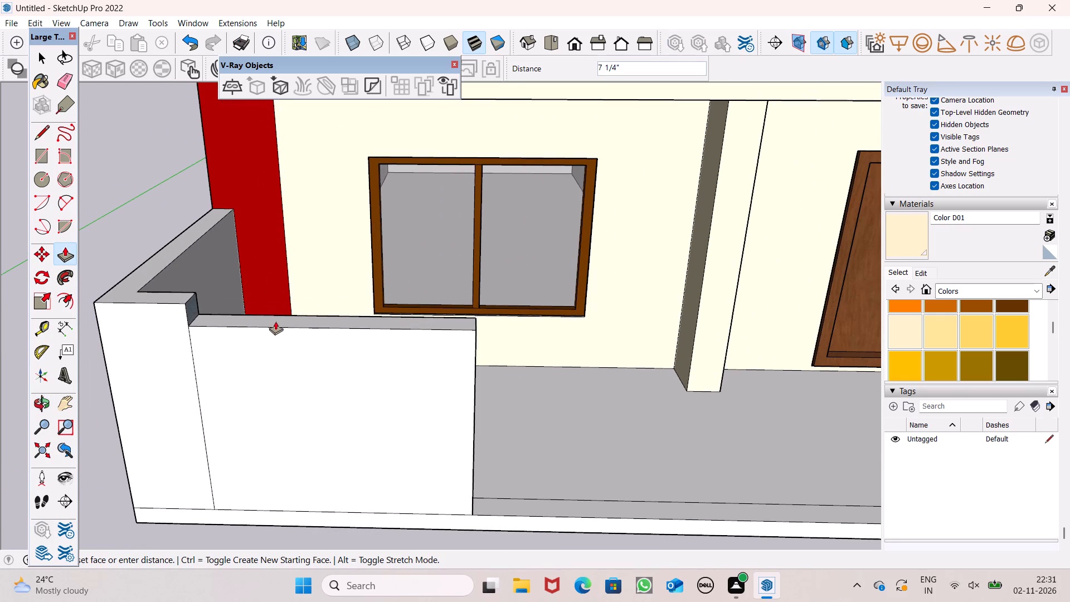
left_click_drag(275, 321, 275, 327)
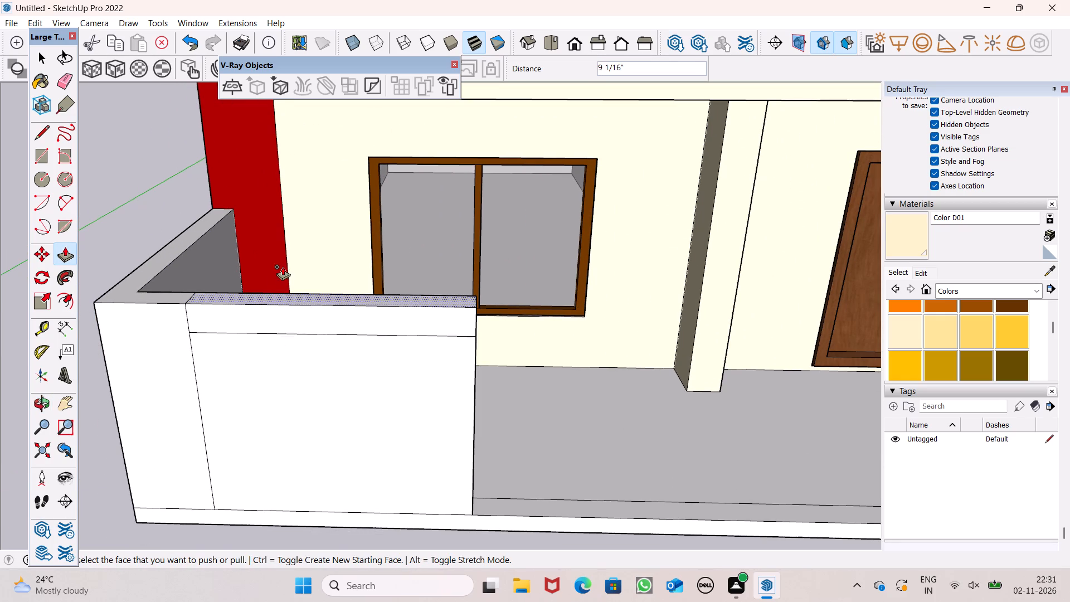
Push/Pull the platform's flat border strip on the door side up 6' to match the opposite boundary wall.
scroll(283, 266, "down", 8)
scroll(444, 327, "down", 3)
scroll(736, 388, "up", 4)
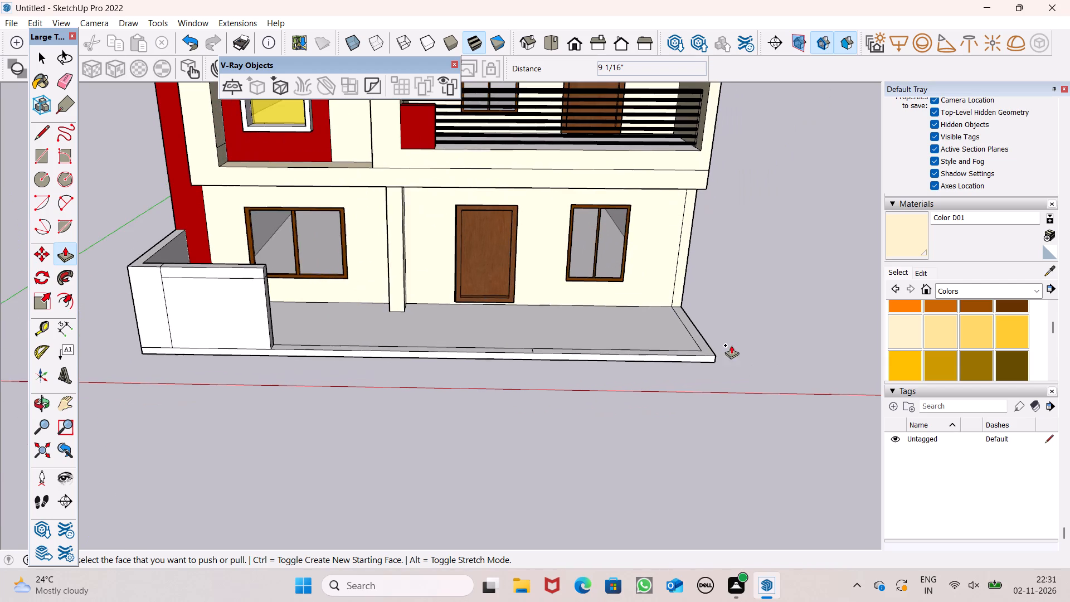
left_click_drag(698, 350, 648, 315)
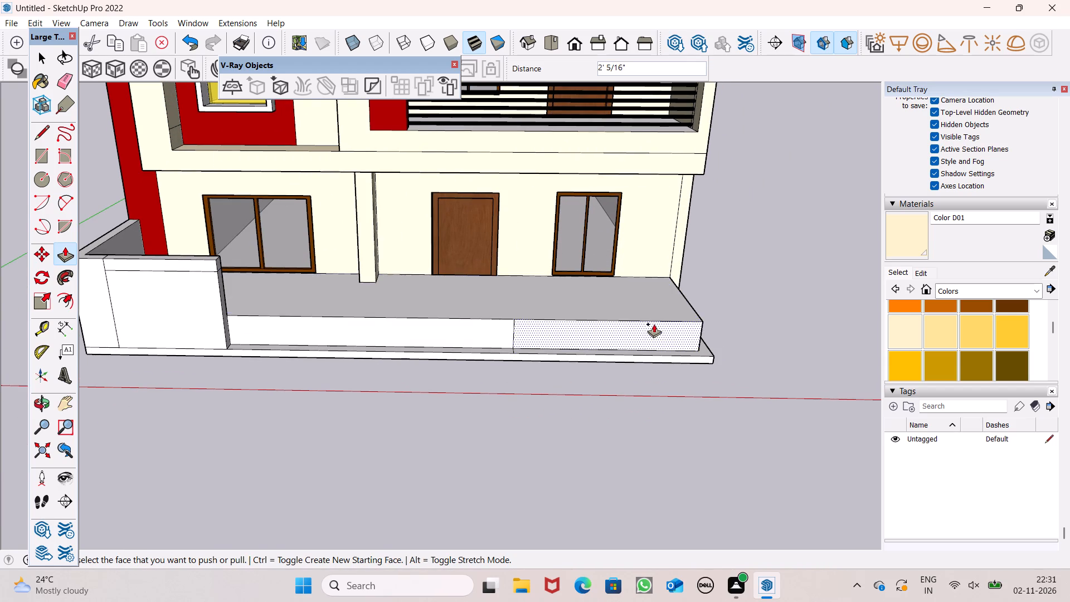
key("ctrl+z")
left_click_drag(703, 347, 269, 284)
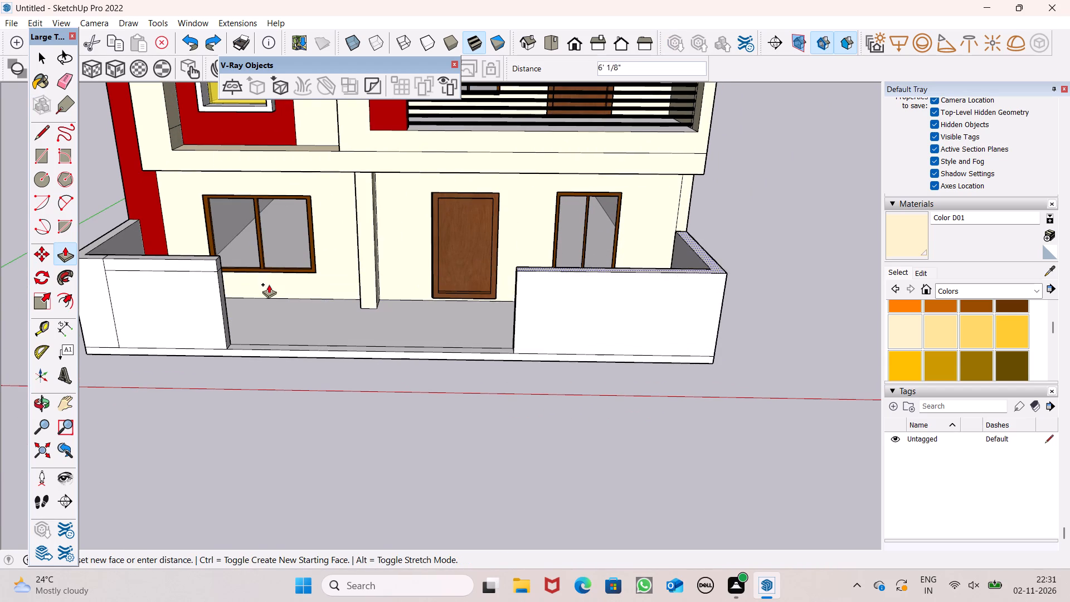
left_click_drag(269, 284, 210, 264)
Push/Pull a new face about 4' inward from the entrance end of the door-side boundary wall, splitting its front.
middle_click_drag(436, 338, 489, 355)
scroll(563, 317, "up", 3)
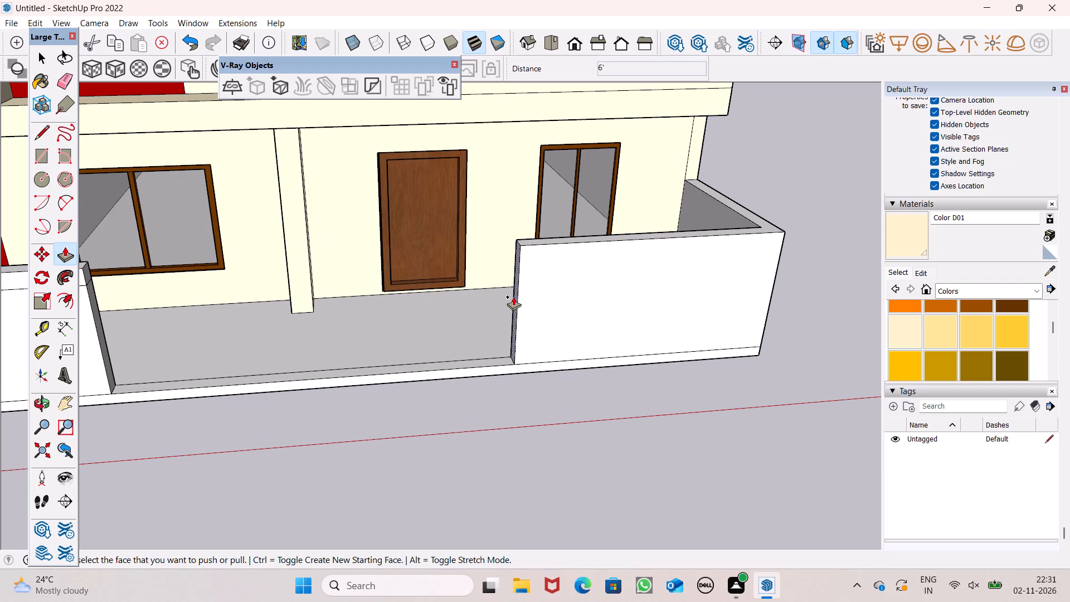
left_click_drag(513, 297, 522, 296)
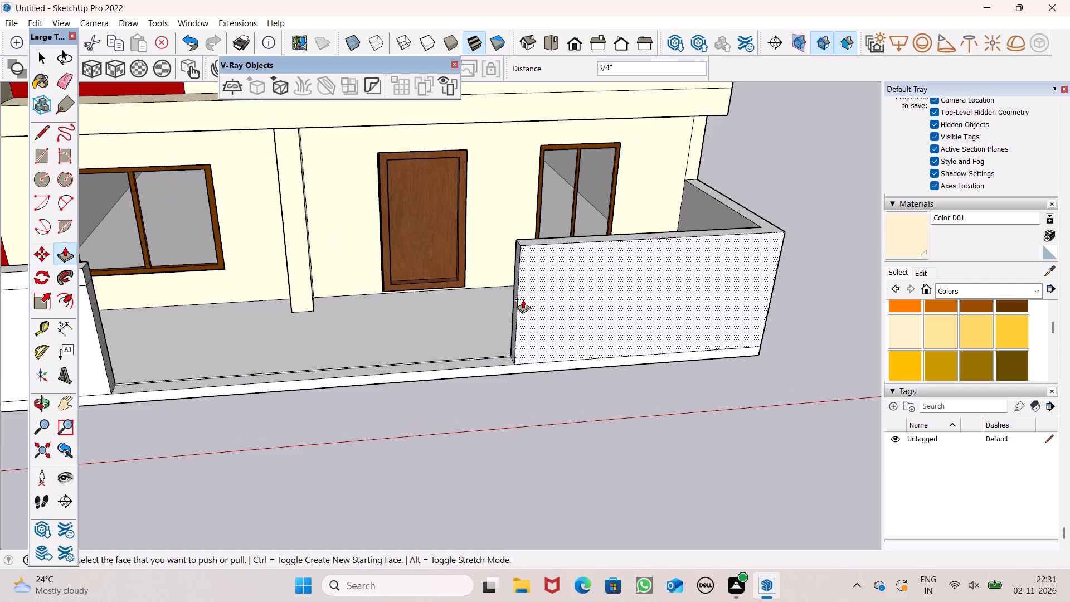
key("ctrl+z")
left_click_drag(515, 300, 524, 300)
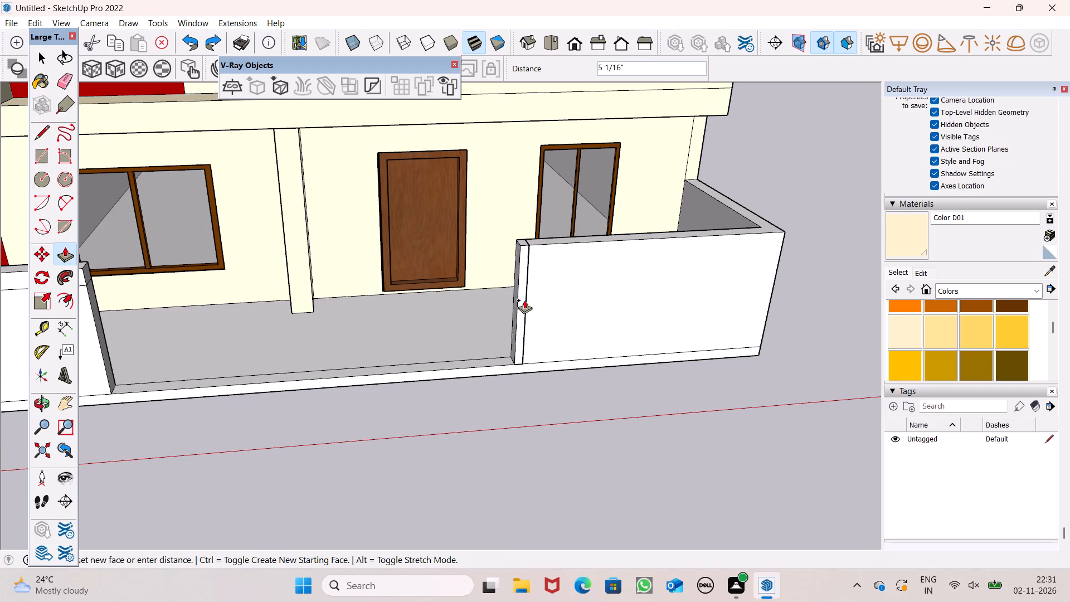
left_click_drag(524, 300, 599, 298)
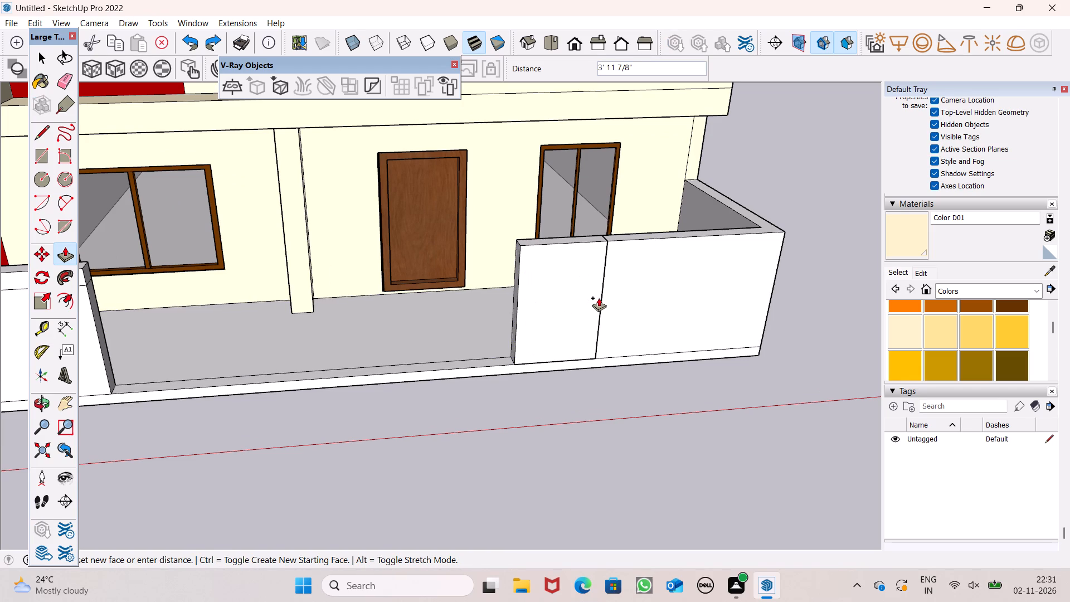
left_click_drag(599, 298, 599, 298)
scroll(609, 298, "down", 3)
key("space")
Paint the door-side boundary wall's front corner segment, top and outer side face with Color D01.
middle_click_drag(683, 376, 650, 374)
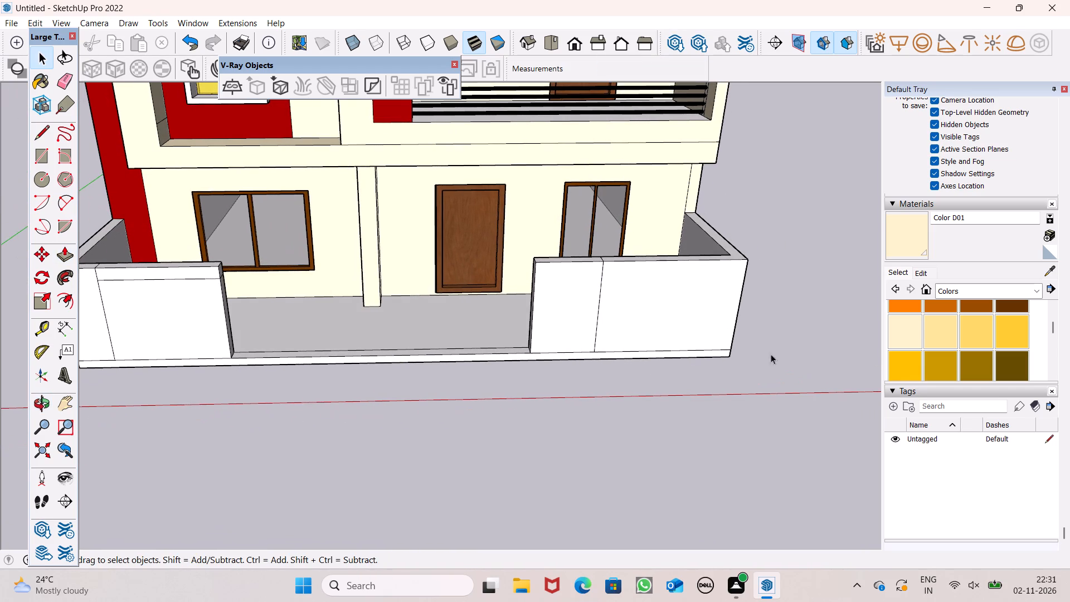
left_click(903, 240)
left_click(667, 321)
middle_click_drag(709, 327, 513, 360)
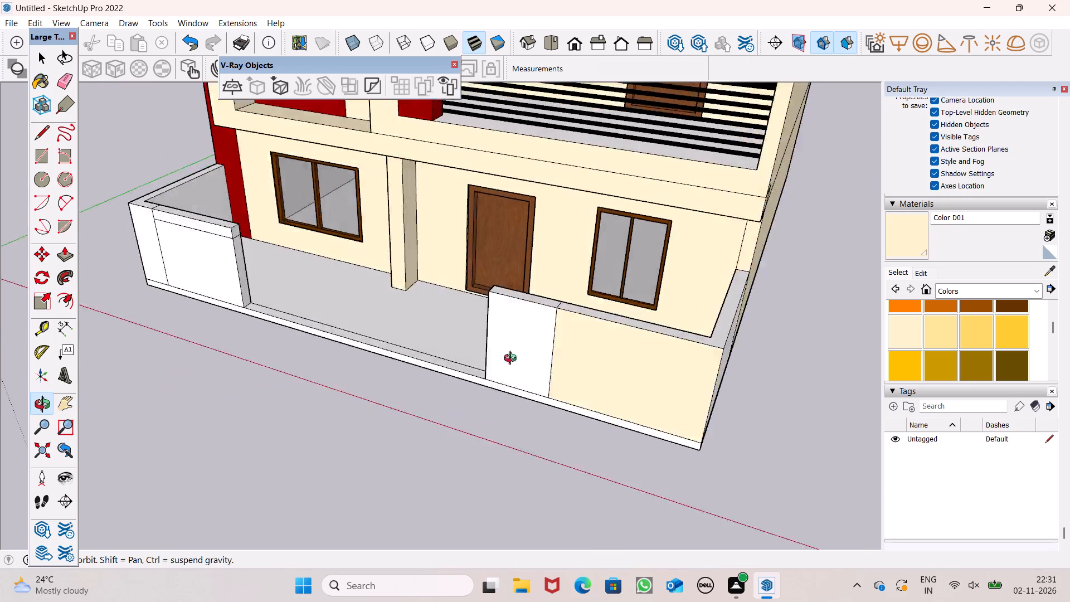
middle_click_drag(513, 360, 421, 395)
scroll(424, 383, "up", 1)
left_click(644, 449)
left_click(645, 474)
Paint the inner faces of the door-side boundary wall's side run and front corner segment with Color D01.
middle_click_drag(540, 440, 873, 469)
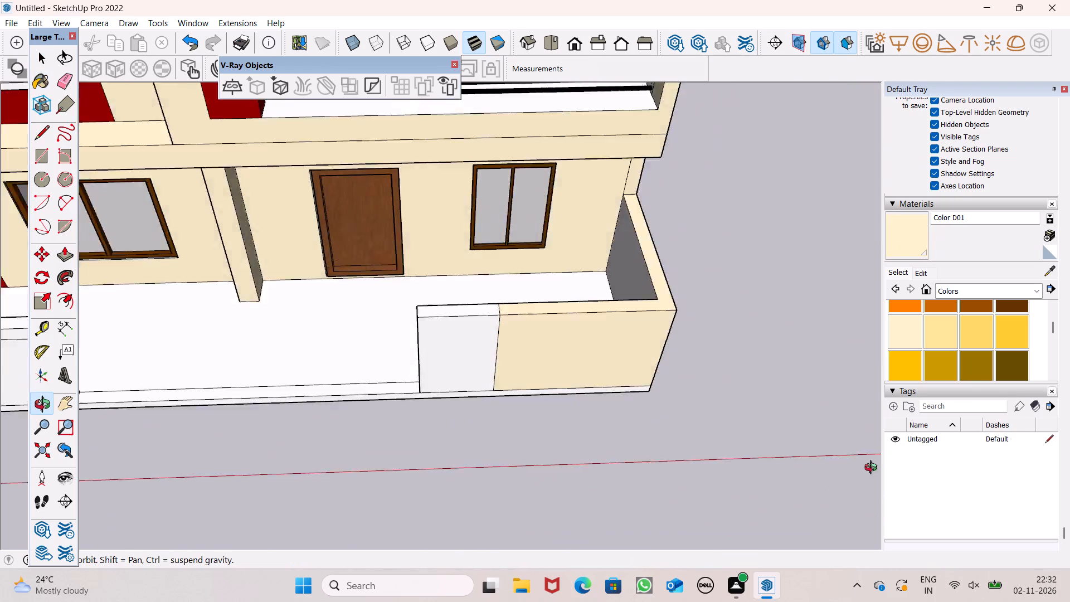
middle_click_drag(873, 469, 1007, 352)
left_click_drag(503, 270, 508, 269)
middle_click_drag(300, 365, 539, 352)
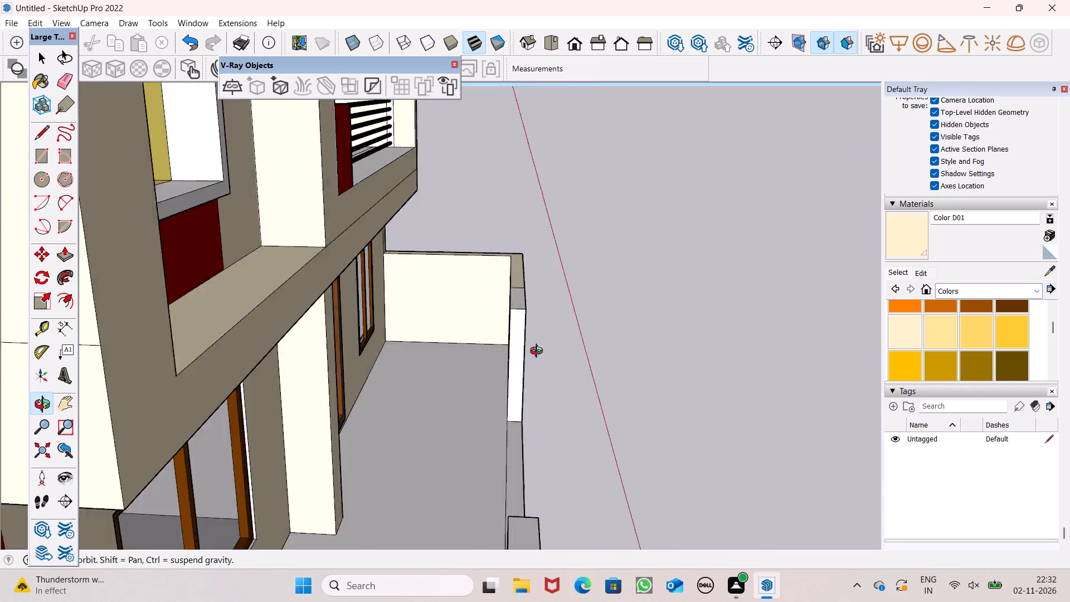
middle_click_drag(539, 352, 529, 334)
scroll(469, 323, "up", 8)
left_click(573, 289)
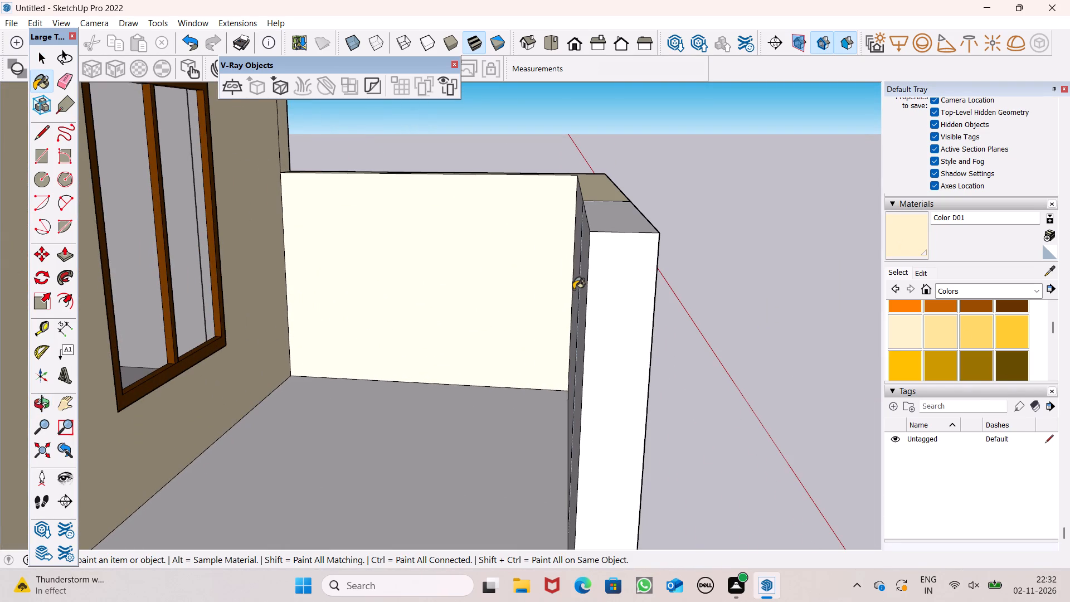
Paint the large-window-side boundary wall's inner side face, top and front corner segment with Color D01.
middle_click_drag(619, 337, 366, 433)
scroll(474, 354, "down", 7)
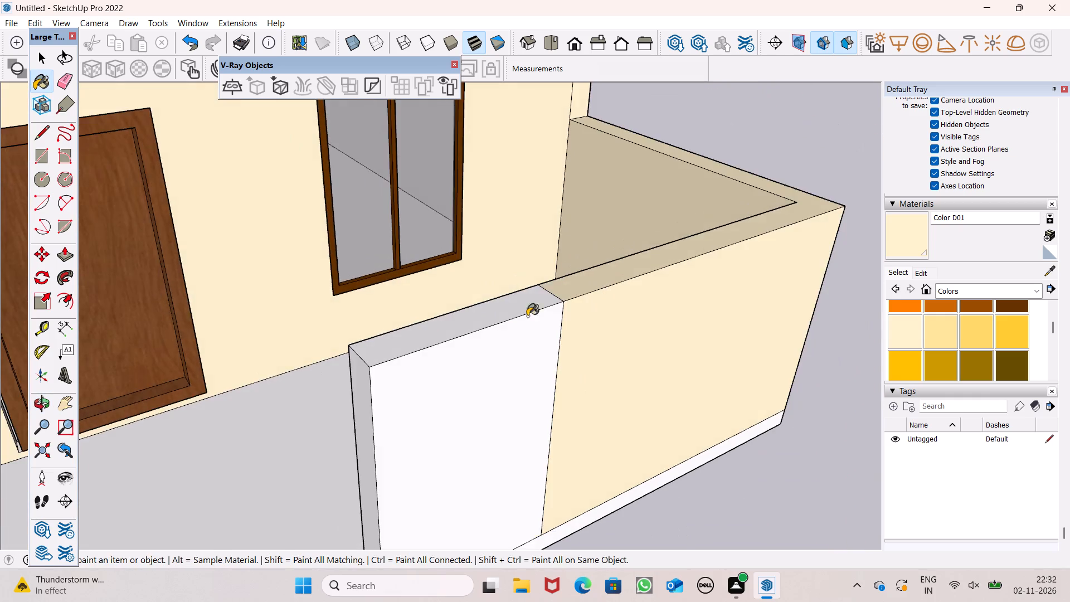
scroll(527, 316, "down", 7)
middle_click_drag(616, 369, 476, 378)
scroll(485, 397, "up", 1)
scroll(641, 313, "down", 10)
middle_click_drag(586, 353, 456, 404)
scroll(366, 315, "up", 4)
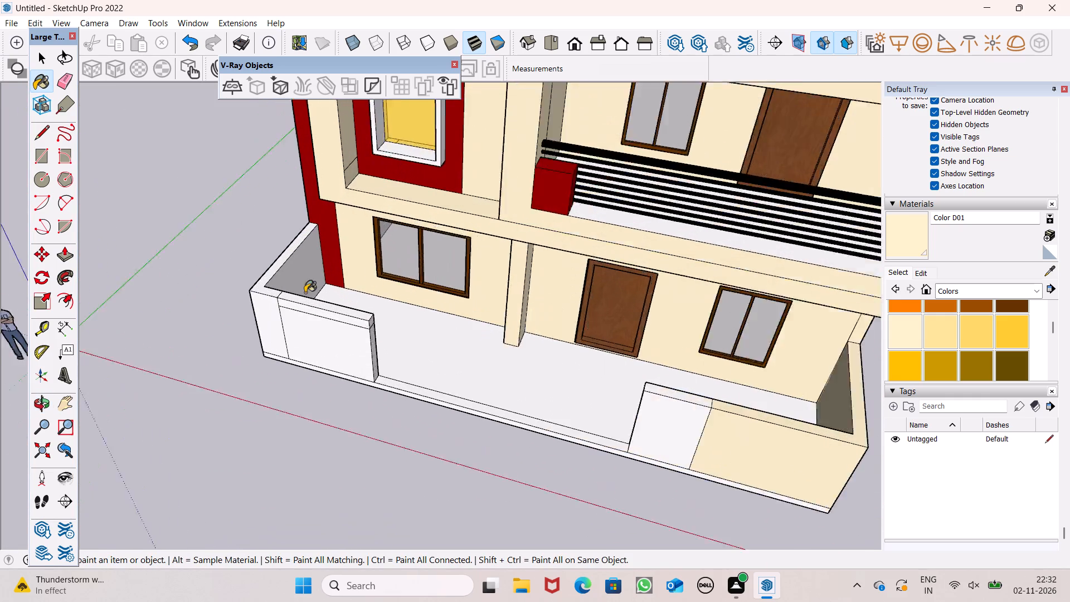
scroll(305, 293, "up", 2)
left_click_drag(259, 283, 268, 283)
left_click(257, 263)
left_click_drag(249, 284, 246, 293)
left_click(250, 287)
left_click(252, 304)
Paint the large-window-side boundary wall's outer side face and the inner face of its front corner segment with Color D01.
middle_click_drag(271, 356, 643, 284)
scroll(646, 284, "up", 1)
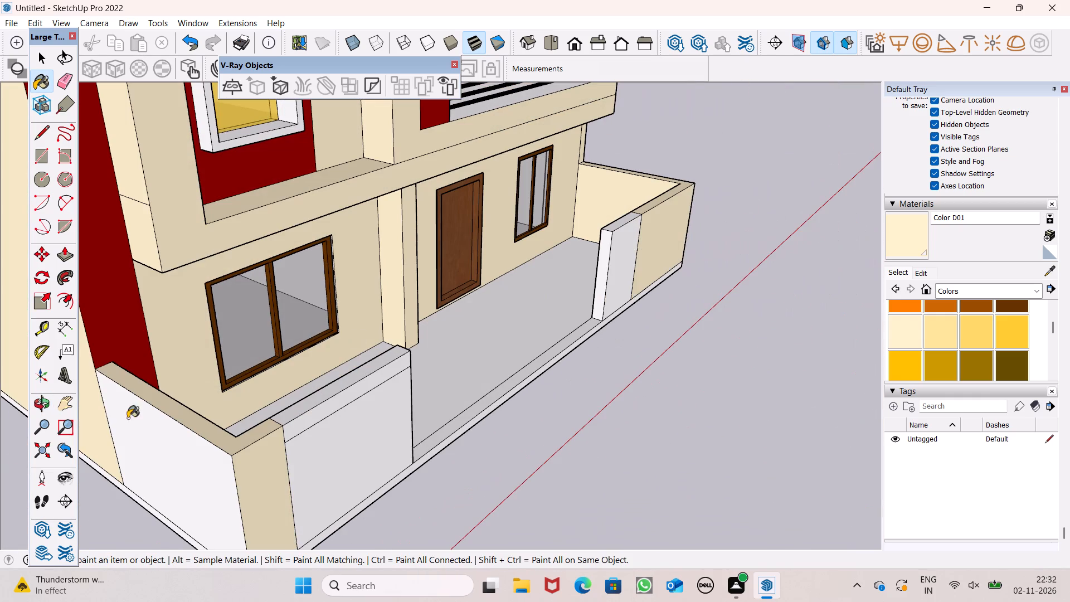
left_click(129, 443)
scroll(305, 357, "down", 6)
middle_click_drag(348, 427, 0, 371)
scroll(0, 386, "up", 1)
scroll(344, 338, "up", 7)
middle_click_drag(338, 353, 0, 393)
scroll(0, 414, "up", 1)
scroll(149, 302, "up", 7)
scroll(328, 224, "down", 4)
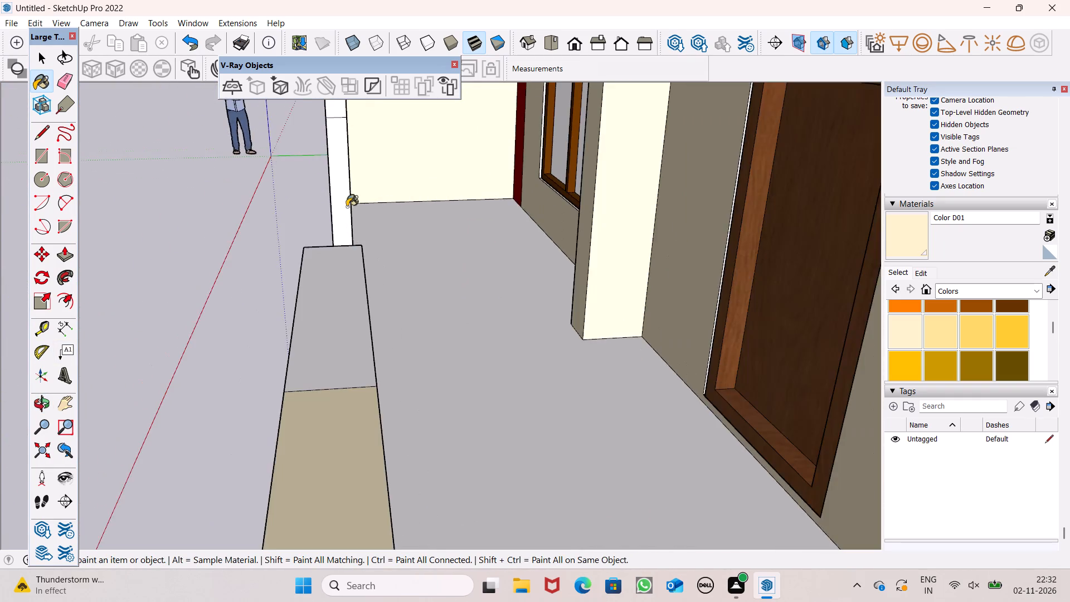
scroll(357, 140, "up", 8)
middle_click_drag(358, 177, 301, 187)
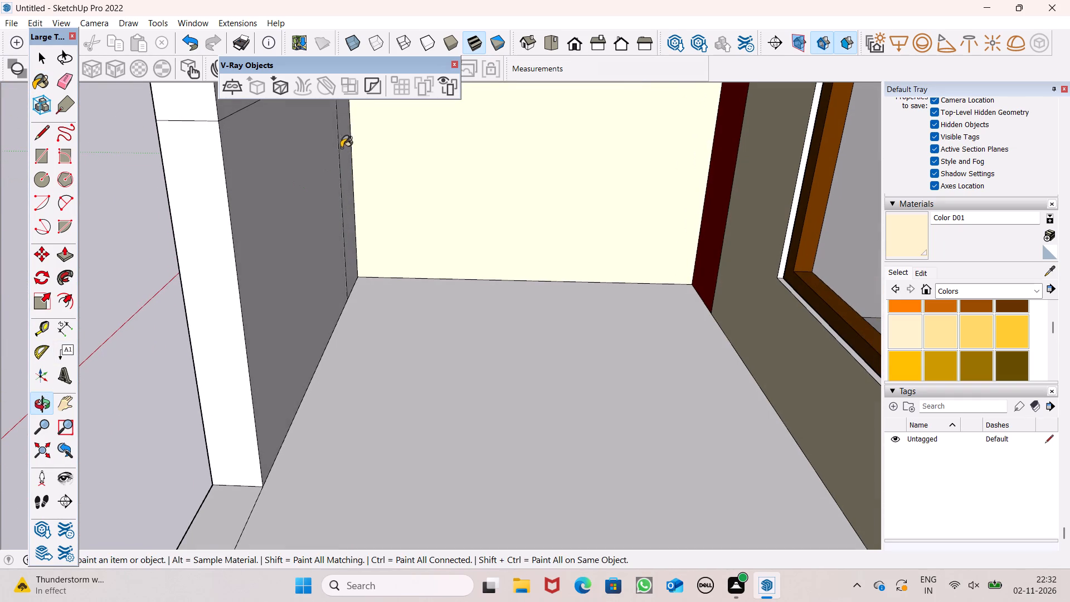
left_click(345, 143)
Paint the front panel below the upper band and the entrance end face of the large-window-side boundary wall with Color A07.
middle_click_drag(303, 271, 571, 194)
scroll(571, 194, "up", 1)
scroll(499, 237, "down", 7)
scroll(364, 266, "down", 5)
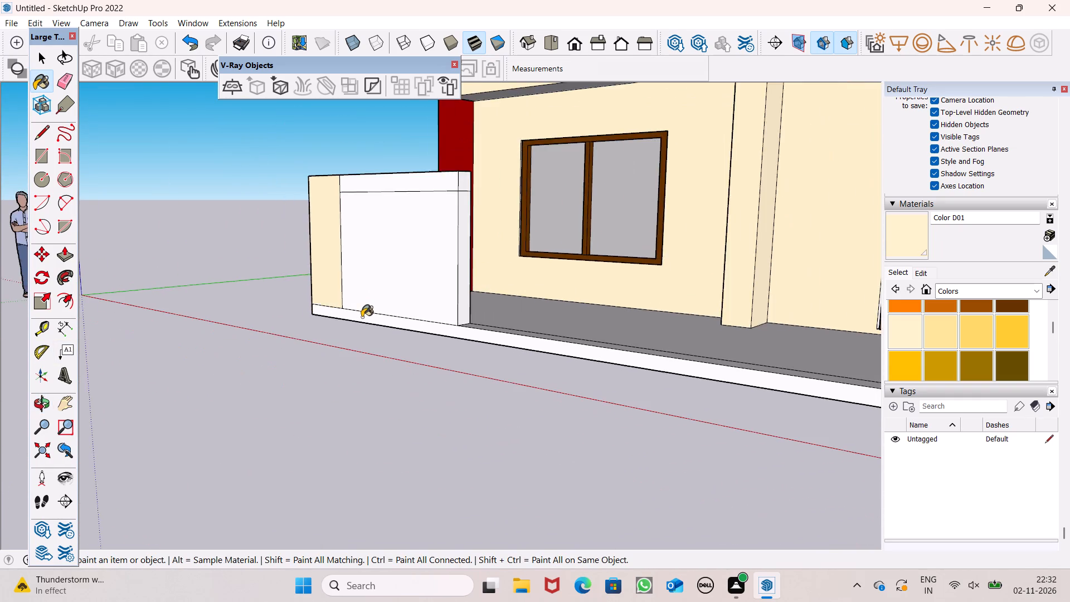
scroll(362, 317, "down", 4)
middle_click_drag(341, 352, 589, 390)
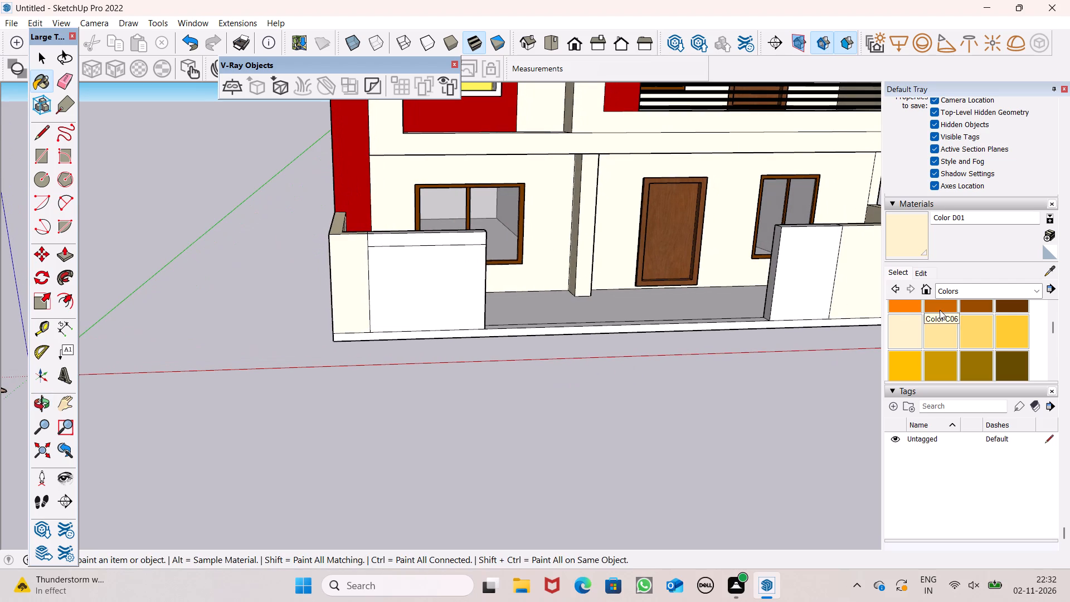
scroll(1013, 346, "up", 2)
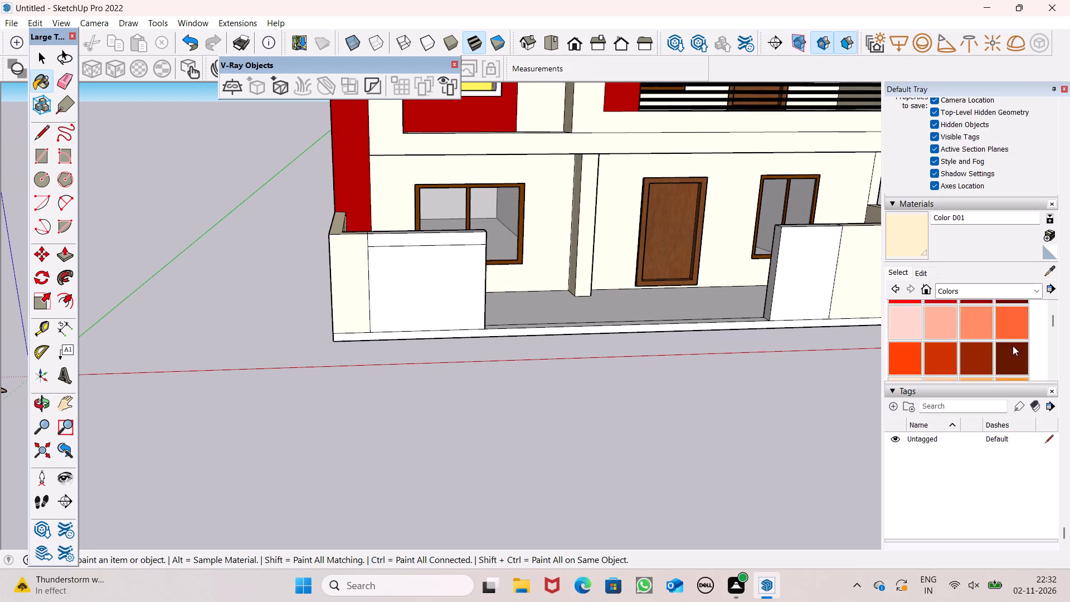
scroll(1013, 346, "up", 1)
left_click(976, 358)
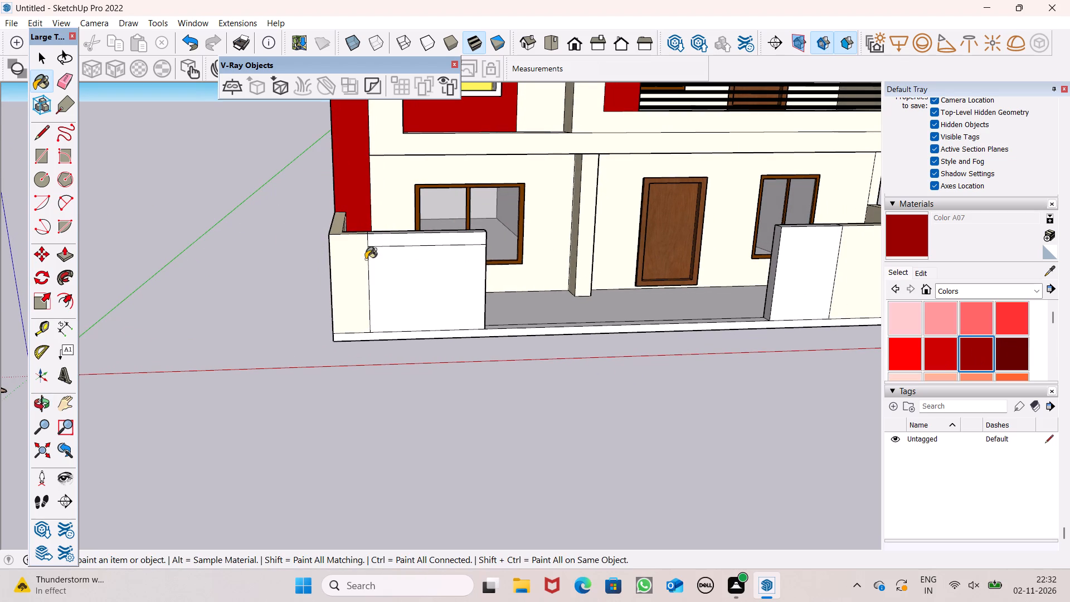
left_click(422, 278)
scroll(458, 285, "down", 1)
middle_click_drag(498, 294, 319, 324)
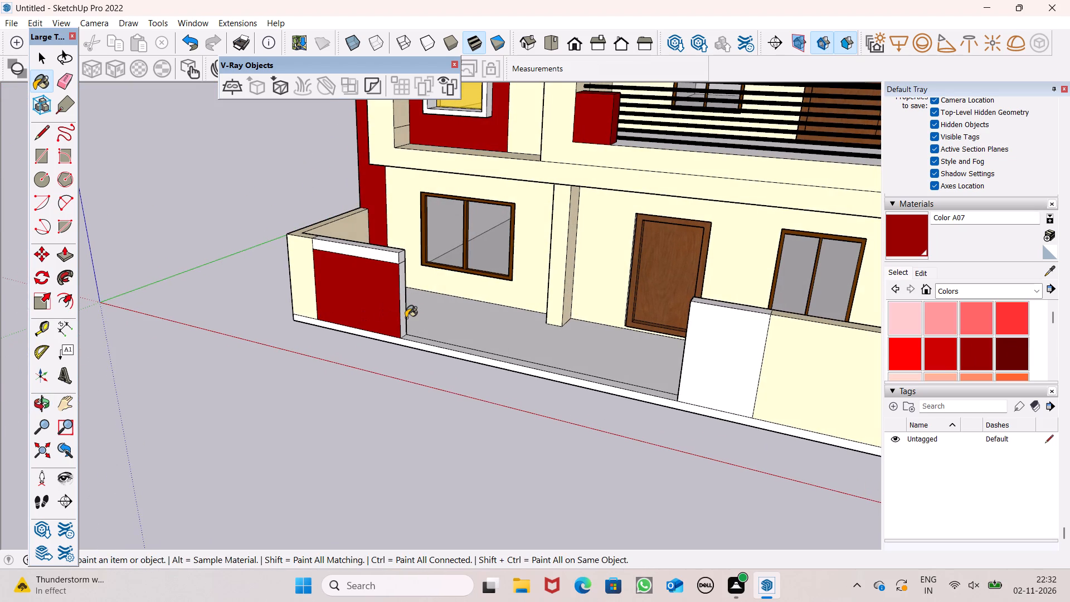
left_click(406, 319)
left_click(404, 319)
middle_click_drag(410, 337, 615, 335)
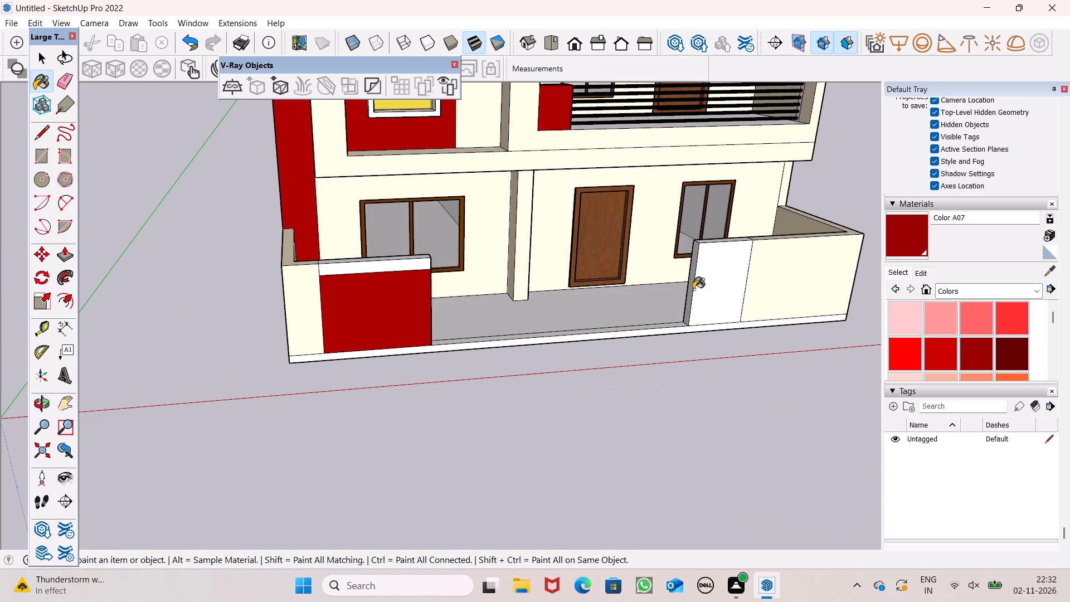
Paint the front panel, entrance end face and top of the door-side boundary wall's entrance segment with Color A07.
left_click(701, 285)
middle_click_drag(701, 283, 752, 295)
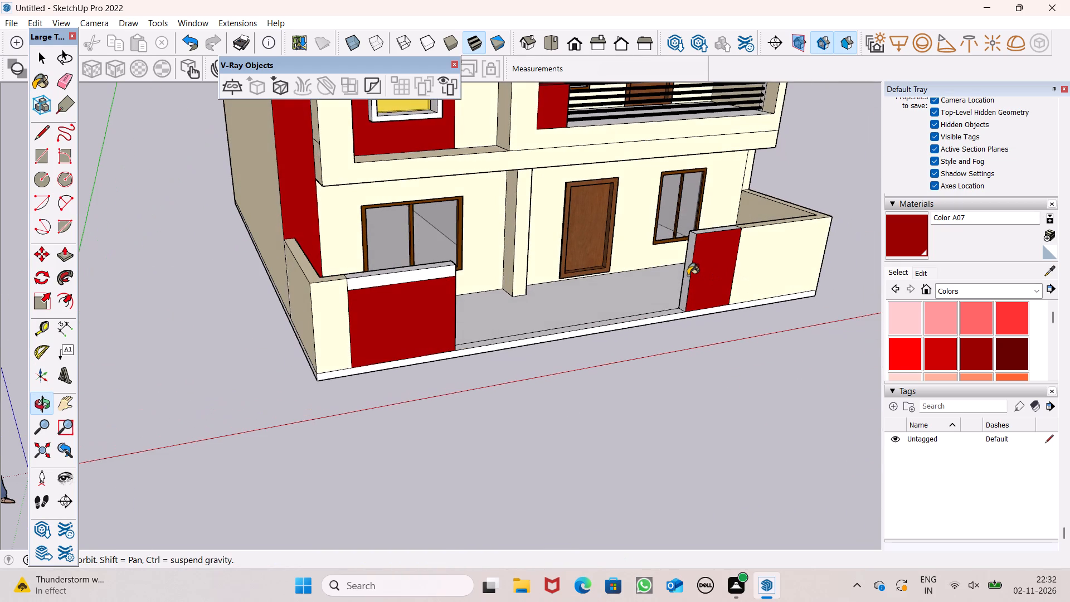
left_click(688, 275)
middle_click_drag(582, 271, 446, 302)
scroll(582, 271, "up", 1)
scroll(674, 280, "up", 1)
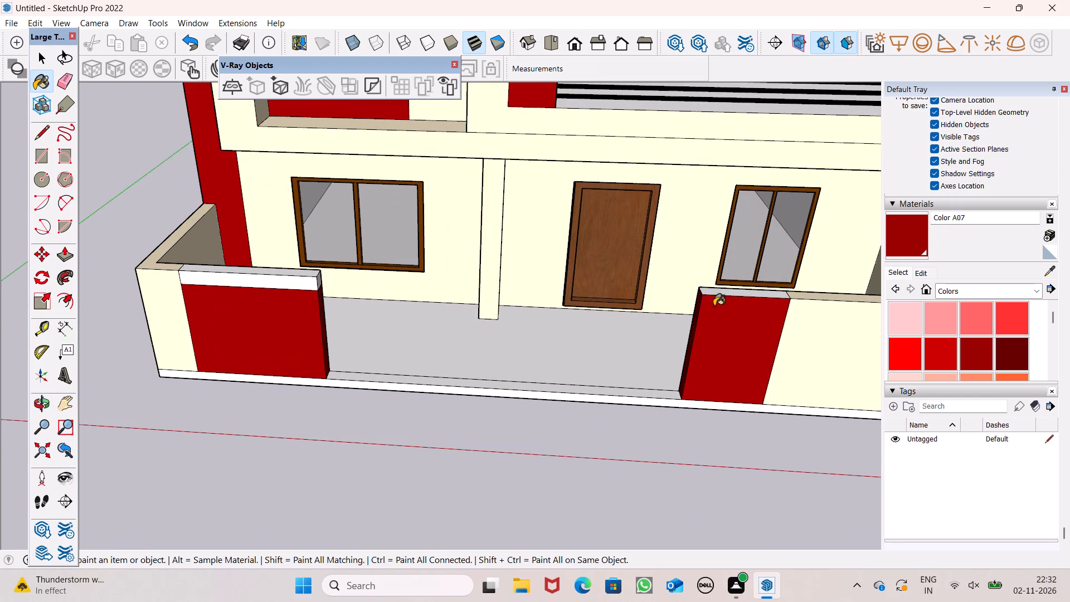
left_click(716, 294)
scroll(316, 281, "down", 3)
key("space")
Search the component library for "black gate".
middle_click_drag(299, 312, 312, 251)
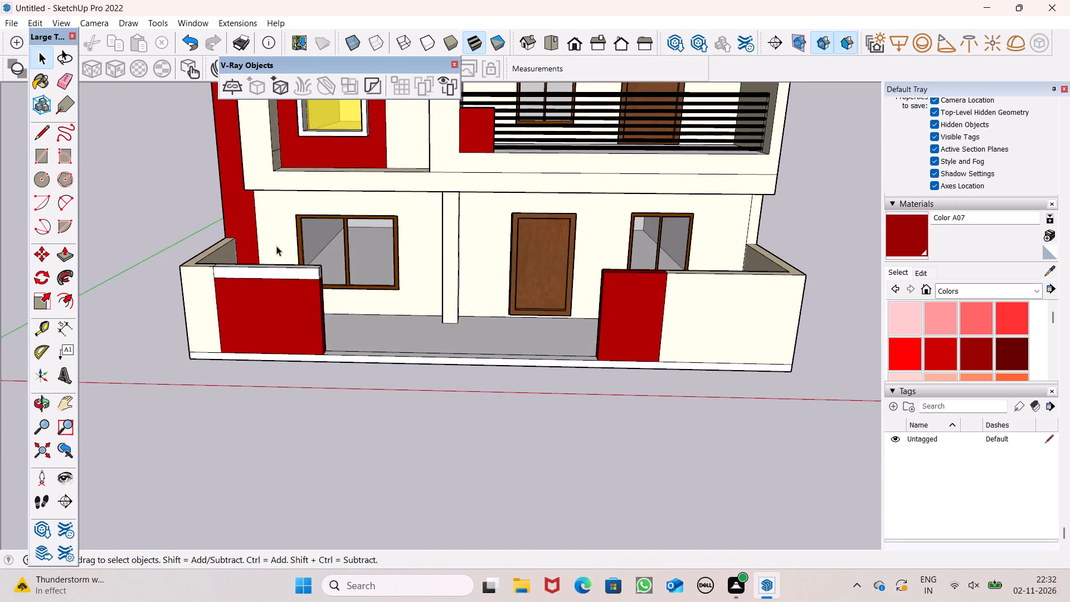
scroll(237, 250, "down", 4)
middle_click_drag(278, 282, 301, 261)
scroll(301, 281, "down", 1)
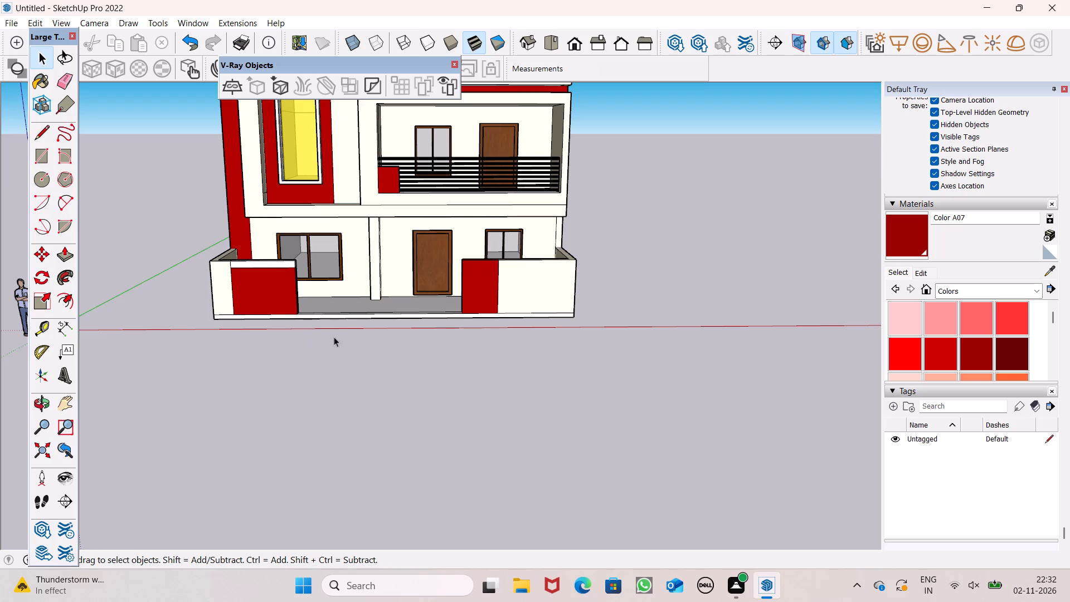
middle_click_drag(344, 334, 310, 306)
scroll(963, 260, "up", 14)
left_click(966, 214)
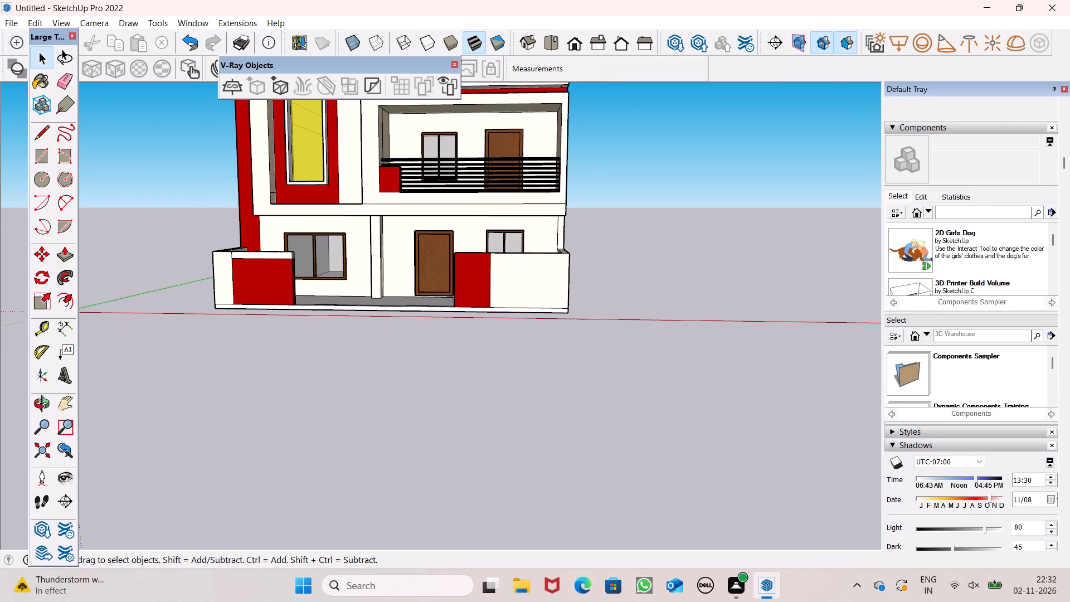
type("black gatre")
key("BackSpace")
key("BackSpace")
key("e")
key("Return")
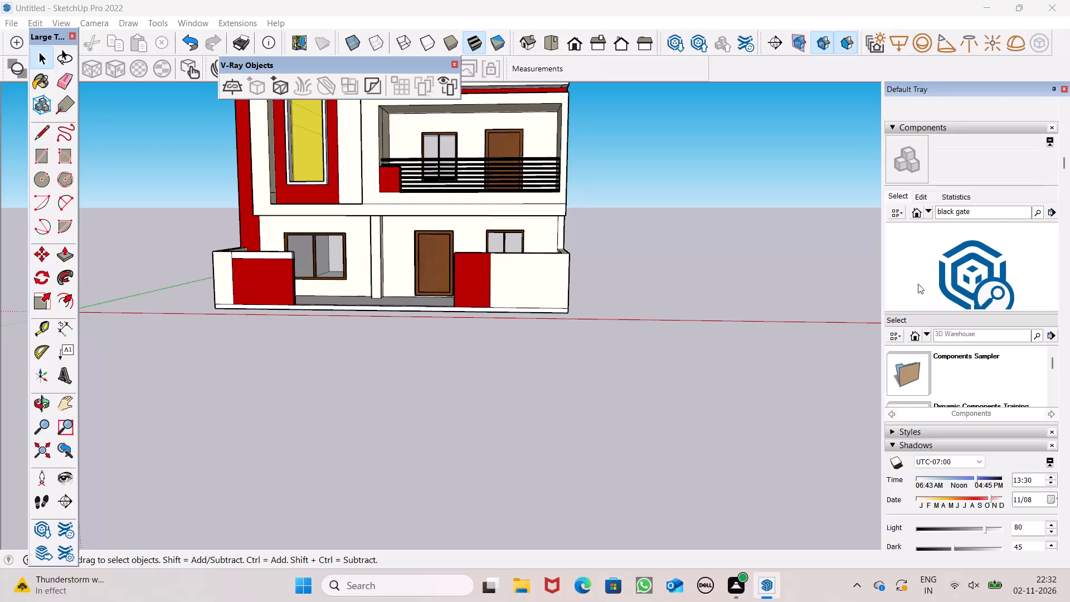
scroll(829, 337, "down", 2)
scroll(677, 303, "down", 4)
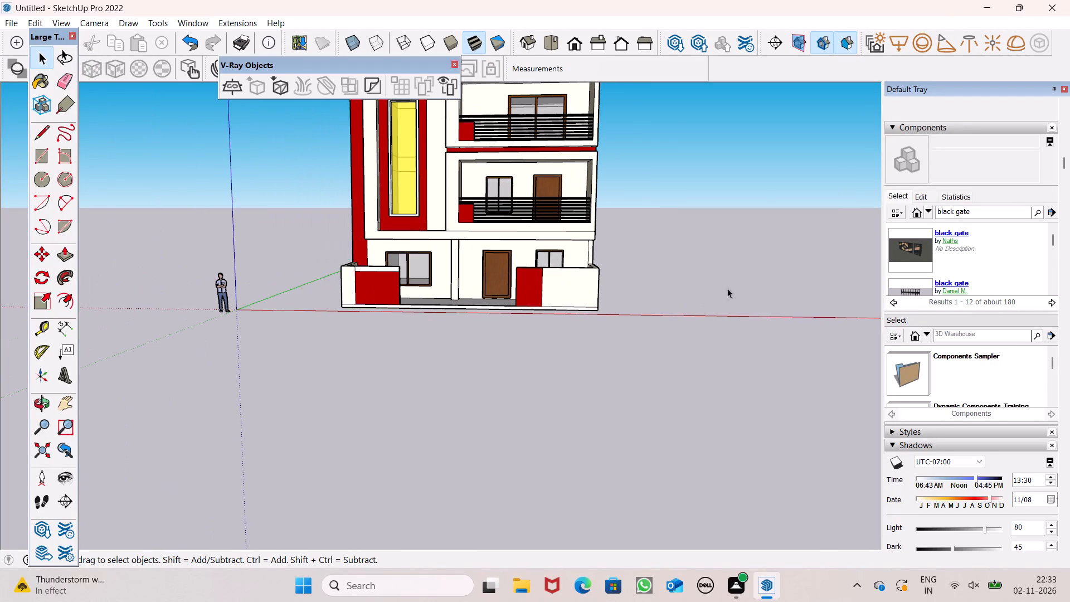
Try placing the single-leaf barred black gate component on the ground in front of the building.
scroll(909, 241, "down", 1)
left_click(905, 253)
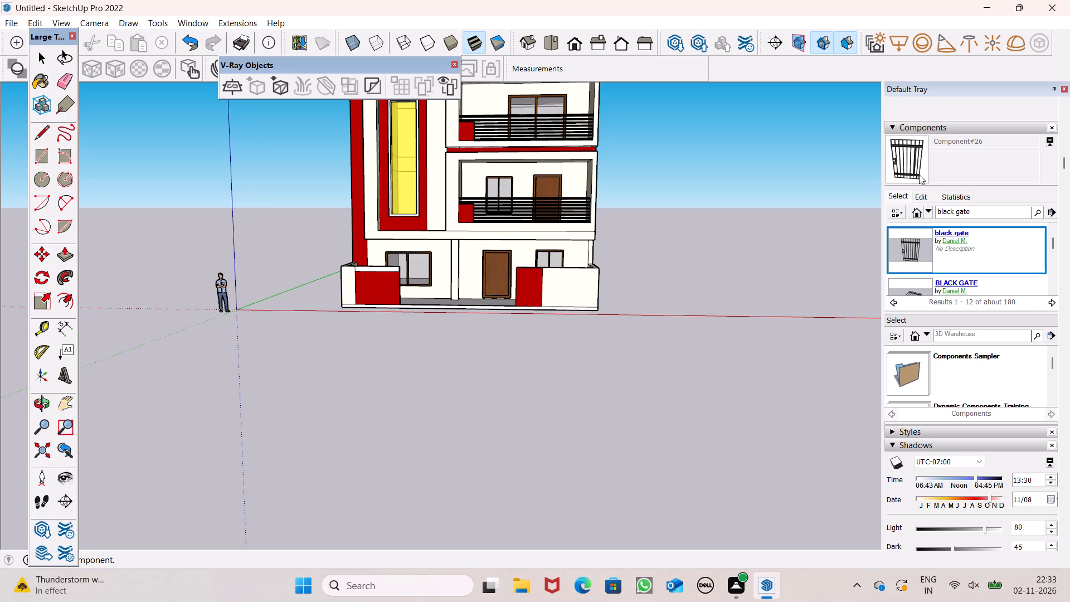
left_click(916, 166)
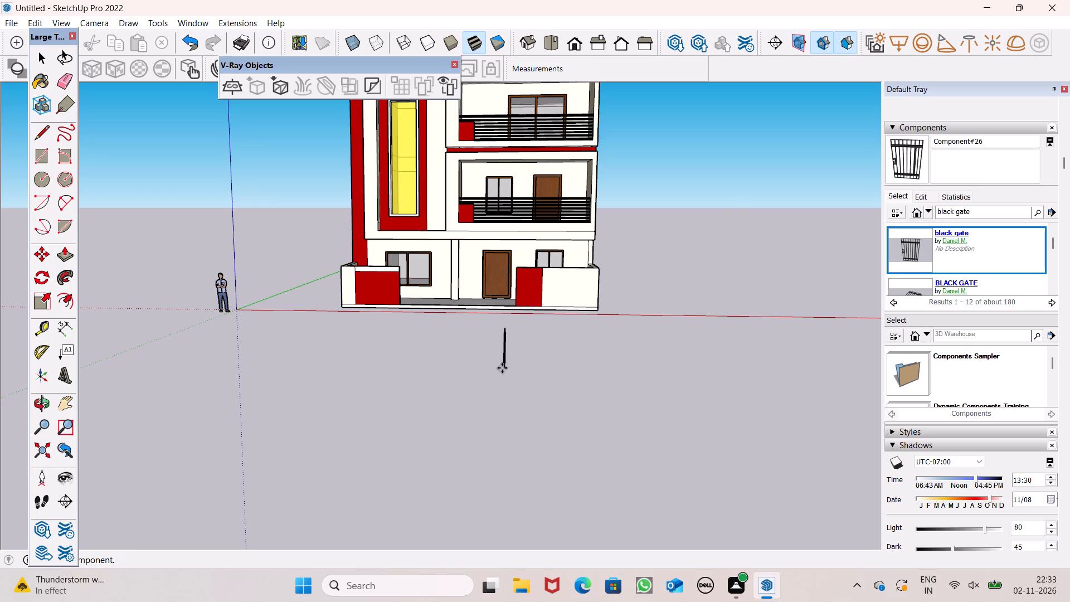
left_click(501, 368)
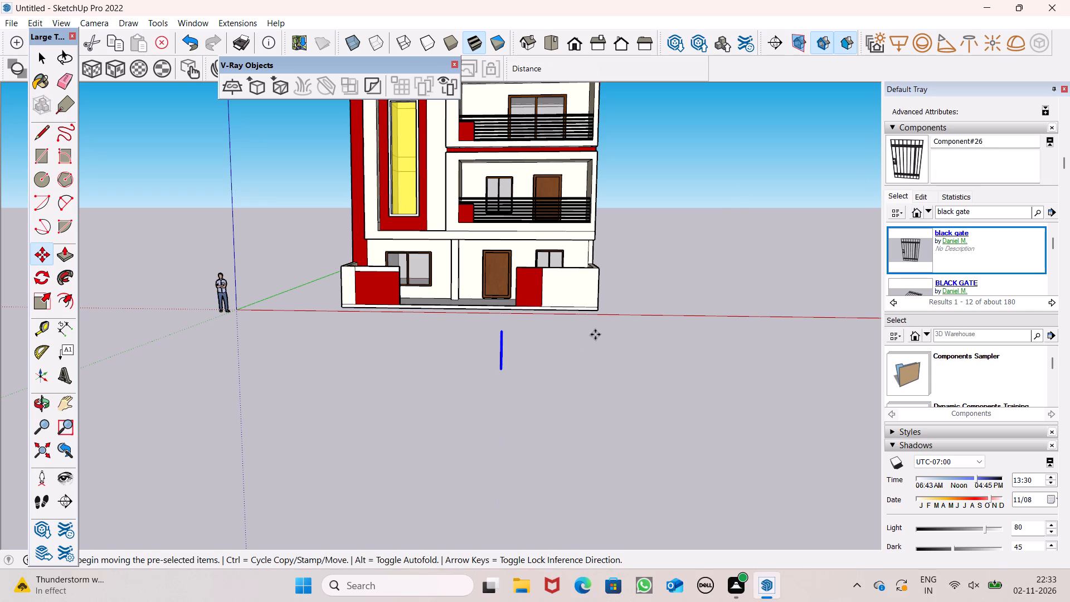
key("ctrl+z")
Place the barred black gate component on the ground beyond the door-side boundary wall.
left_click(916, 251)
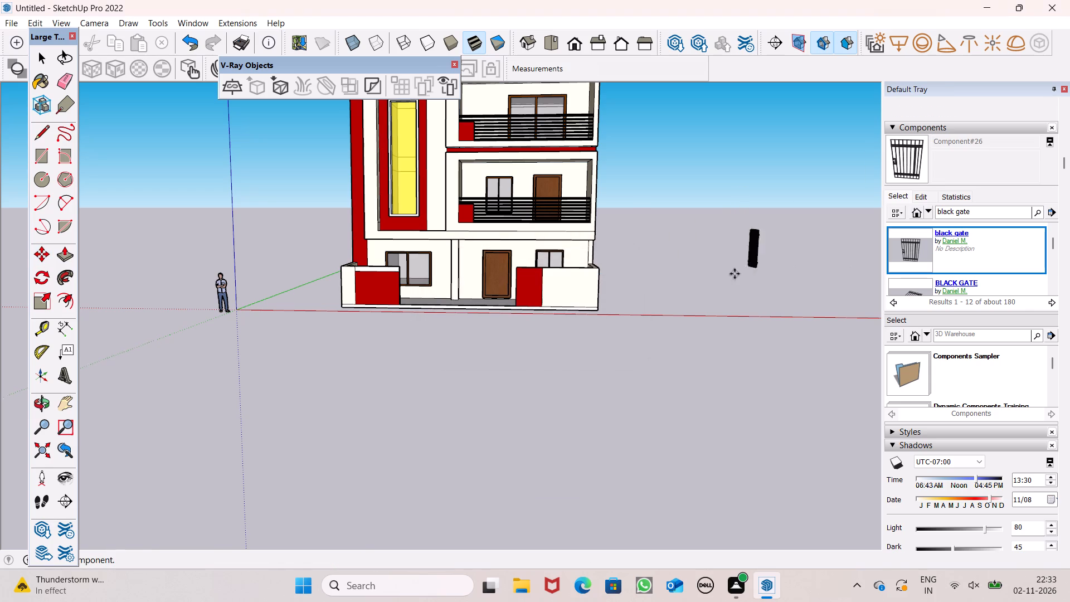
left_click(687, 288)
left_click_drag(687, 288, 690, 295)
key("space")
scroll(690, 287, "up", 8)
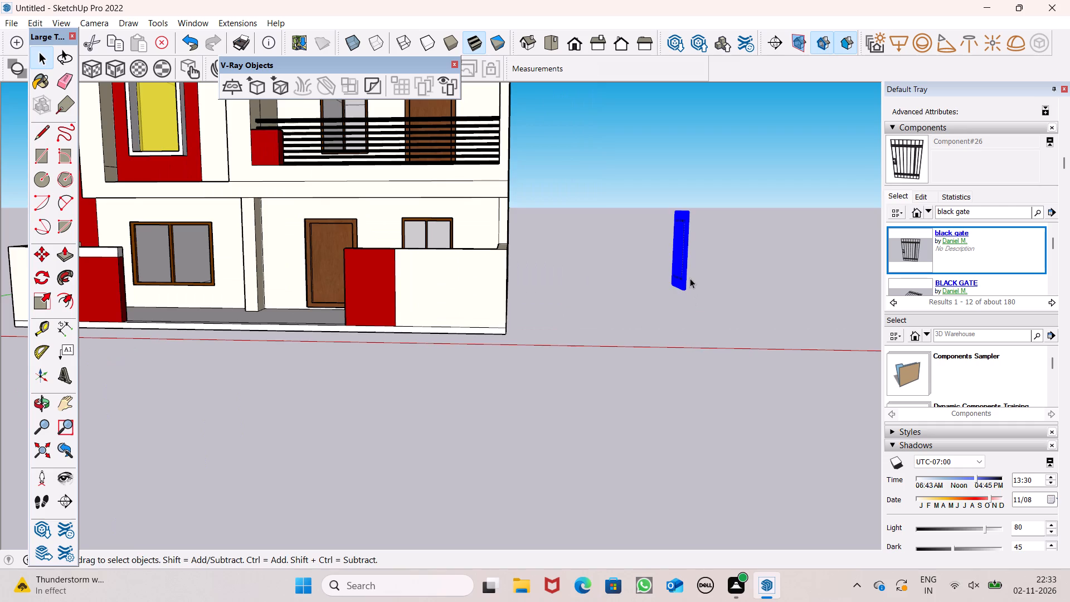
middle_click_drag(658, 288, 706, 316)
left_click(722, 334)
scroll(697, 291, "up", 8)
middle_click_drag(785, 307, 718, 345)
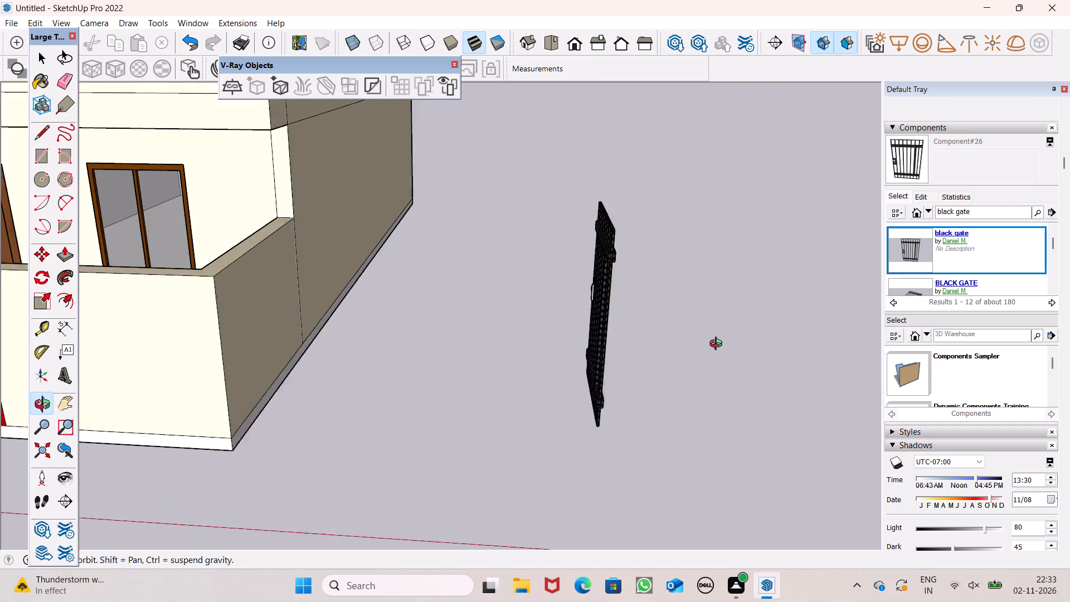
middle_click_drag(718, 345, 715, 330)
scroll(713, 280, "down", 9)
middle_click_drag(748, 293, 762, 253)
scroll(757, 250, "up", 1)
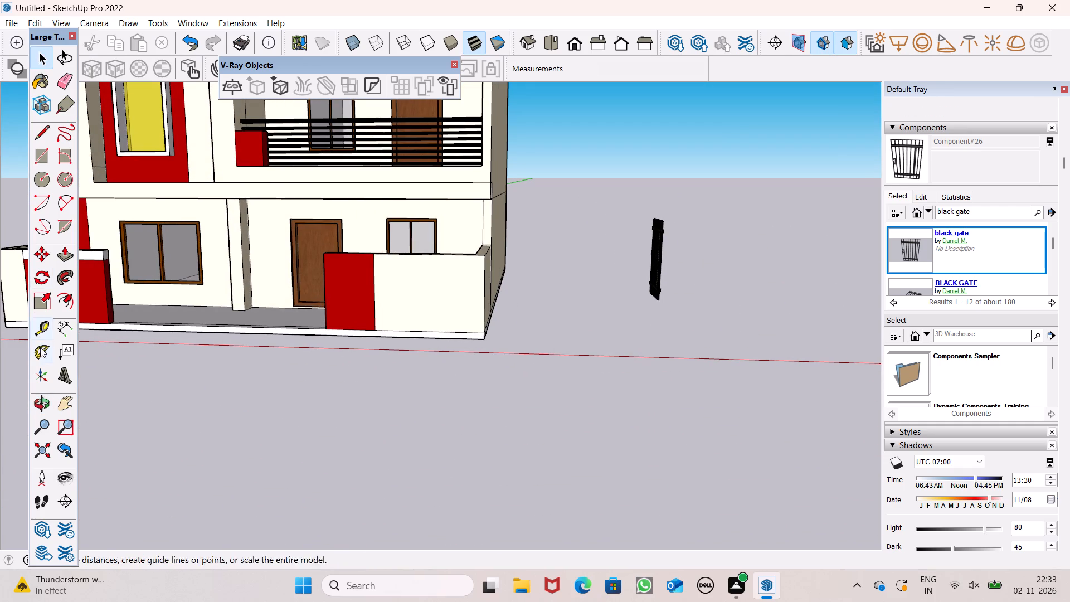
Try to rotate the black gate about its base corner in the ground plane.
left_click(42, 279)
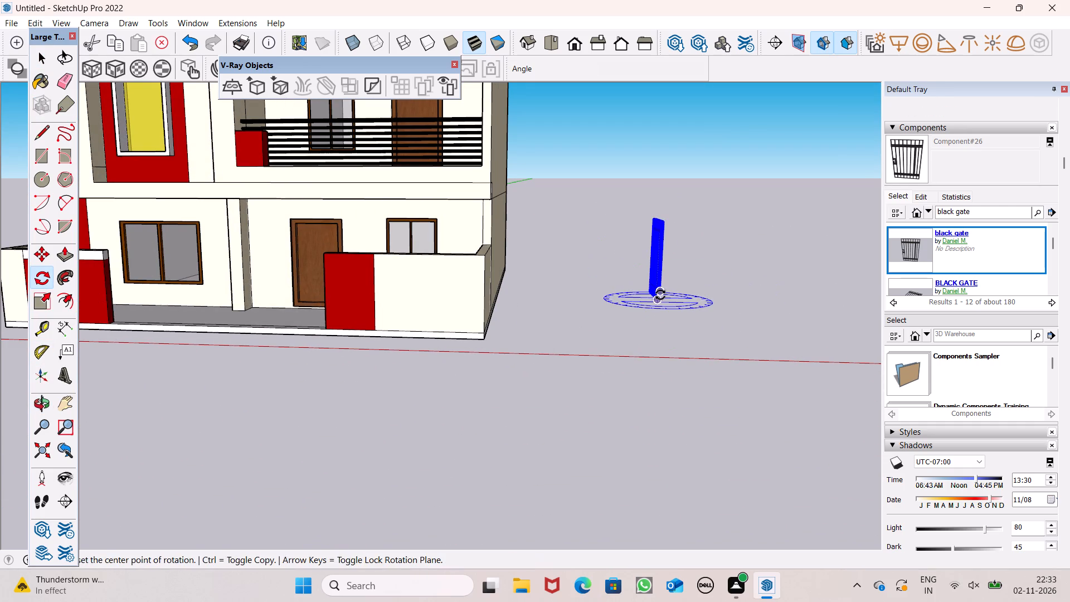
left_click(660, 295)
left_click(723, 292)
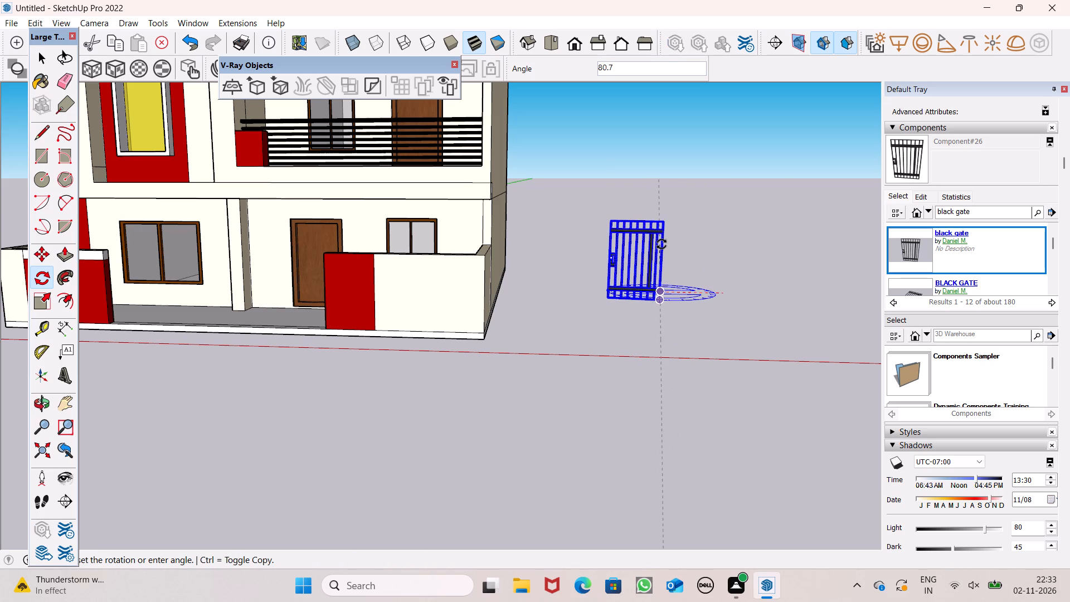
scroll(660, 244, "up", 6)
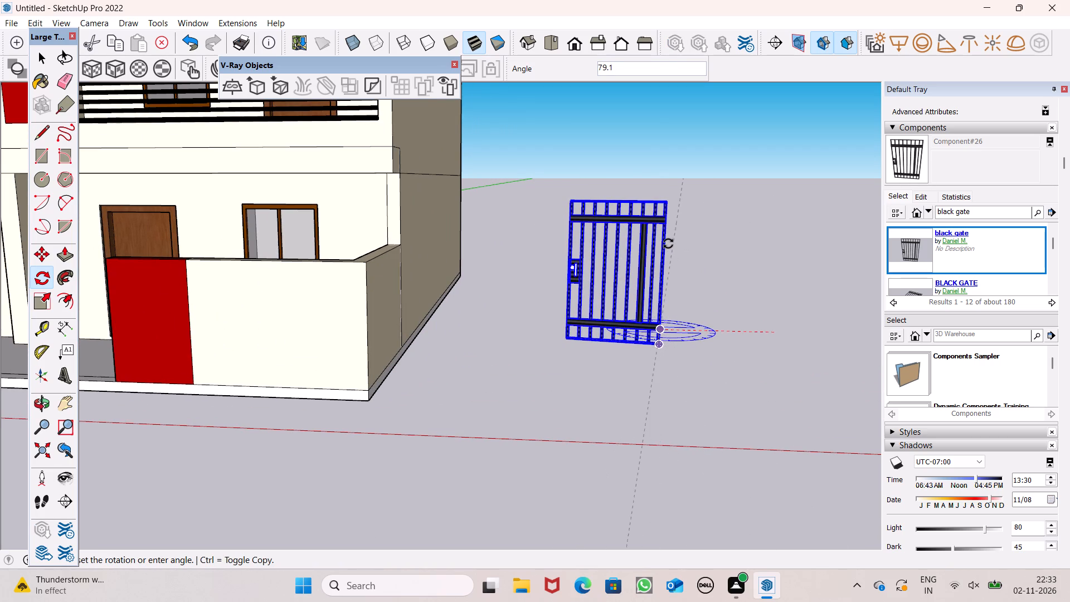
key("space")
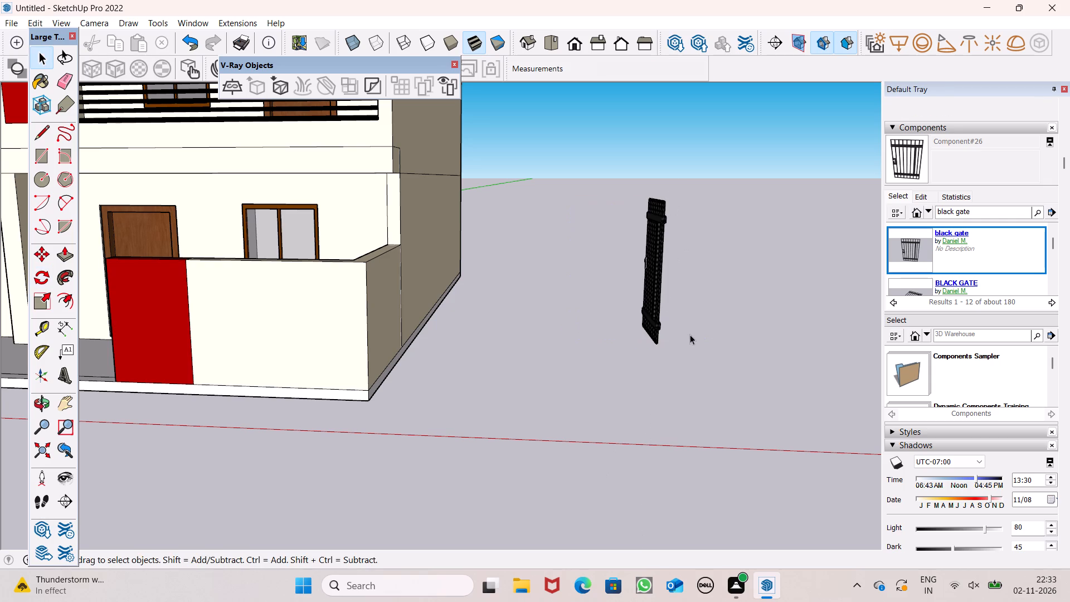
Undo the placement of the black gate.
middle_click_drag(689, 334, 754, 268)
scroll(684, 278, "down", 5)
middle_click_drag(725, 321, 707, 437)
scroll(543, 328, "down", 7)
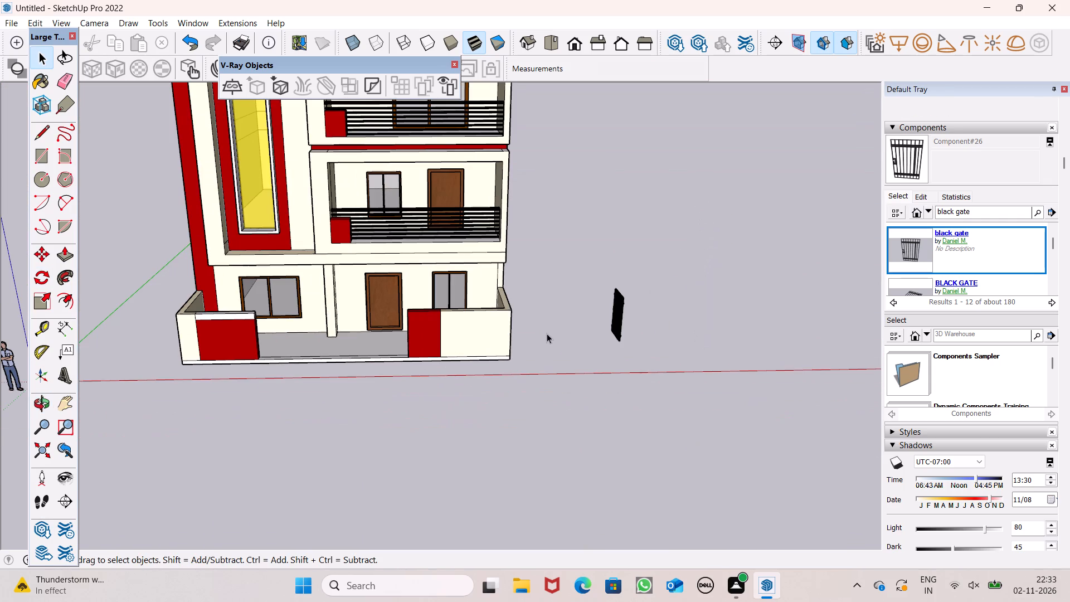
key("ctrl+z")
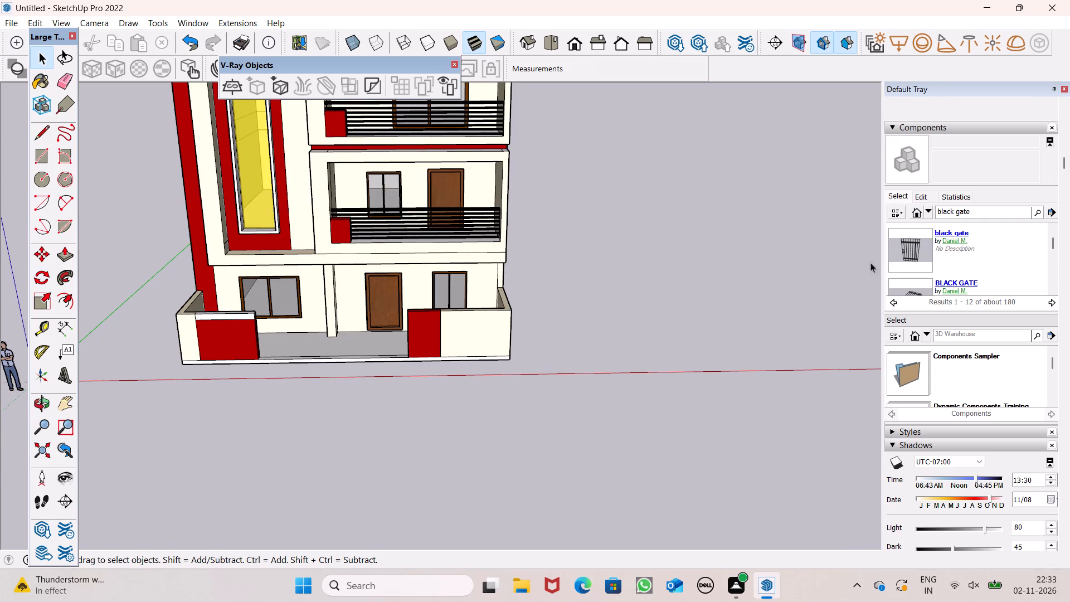
Insert the barred black gate component on the ground a short distance beyond the door-side boundary wall.
left_click(912, 251)
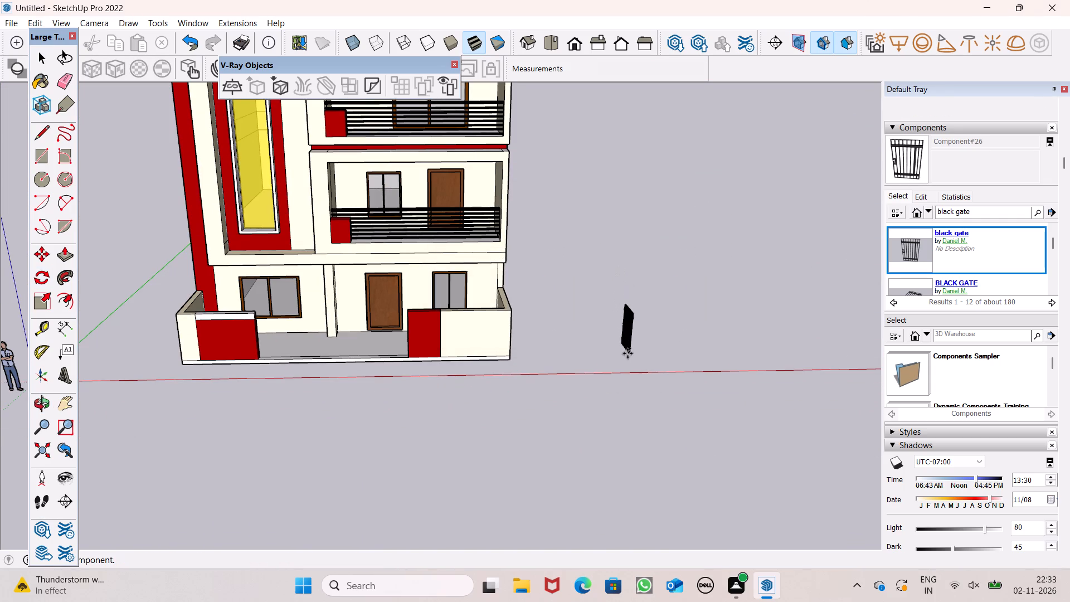
left_click(620, 353)
Rotate the black gate 90° about its base corner in the ground plane so it lies parallel to the facade.
left_click(36, 275)
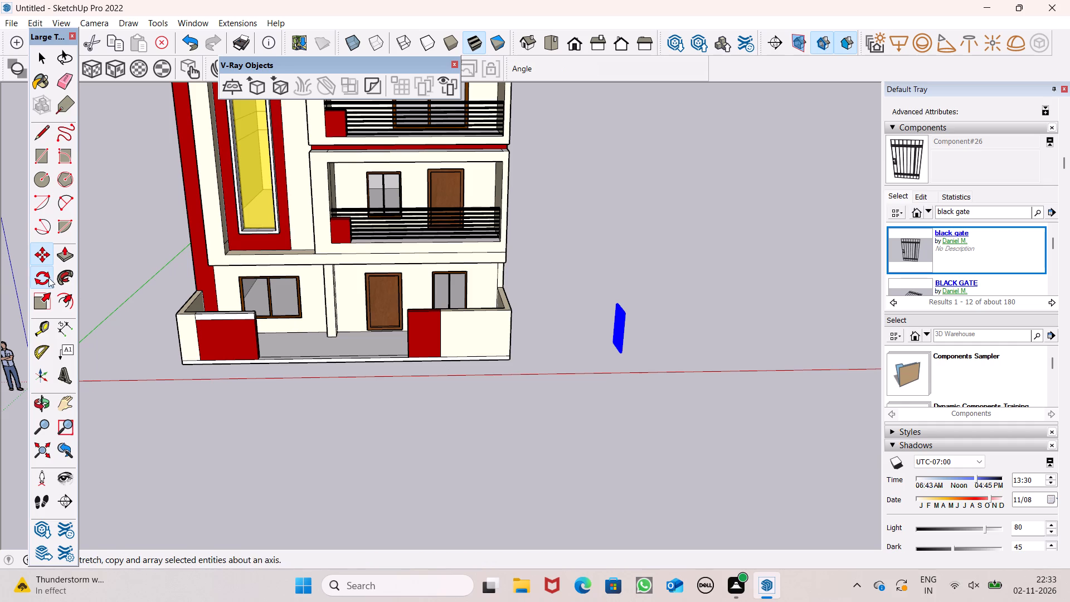
left_click(626, 358)
left_click(679, 355)
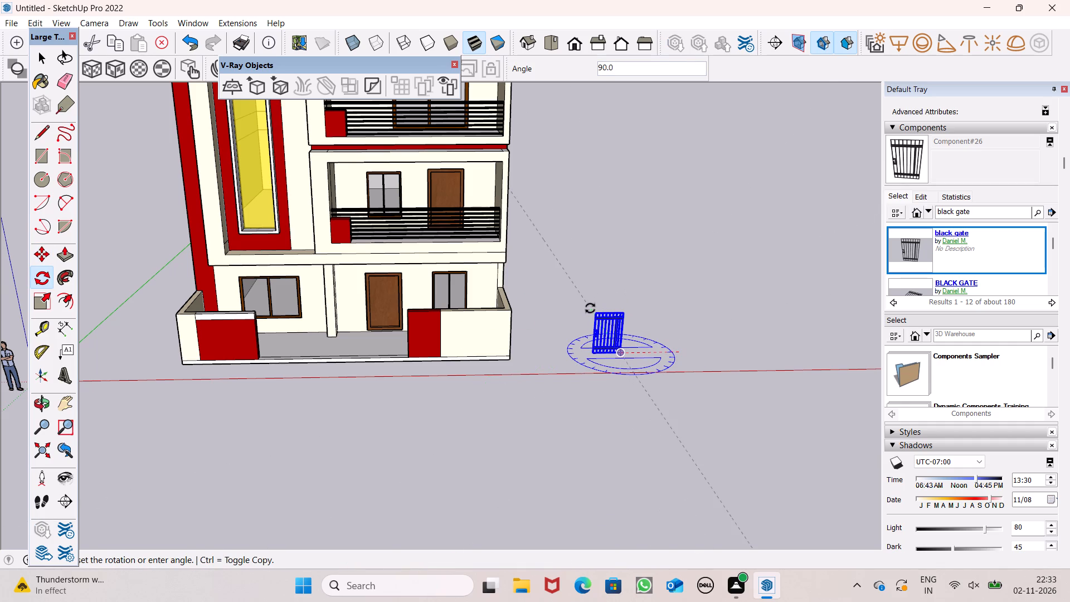
middle_click_drag(629, 304, 593, 371)
scroll(628, 347, "up", 8)
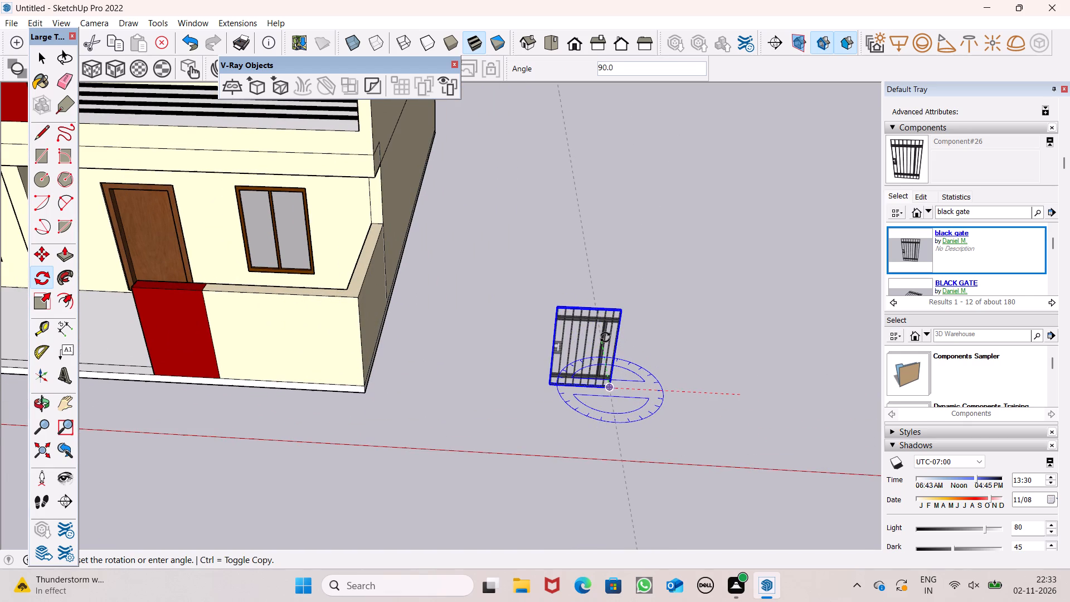
left_click(605, 337)
scroll(604, 302, "down", 5)
key("space")
Move the black gate by its base corner into the entrance opening, against the door-side boundary wall's red segment.
middle_click_drag(609, 341, 619, 255)
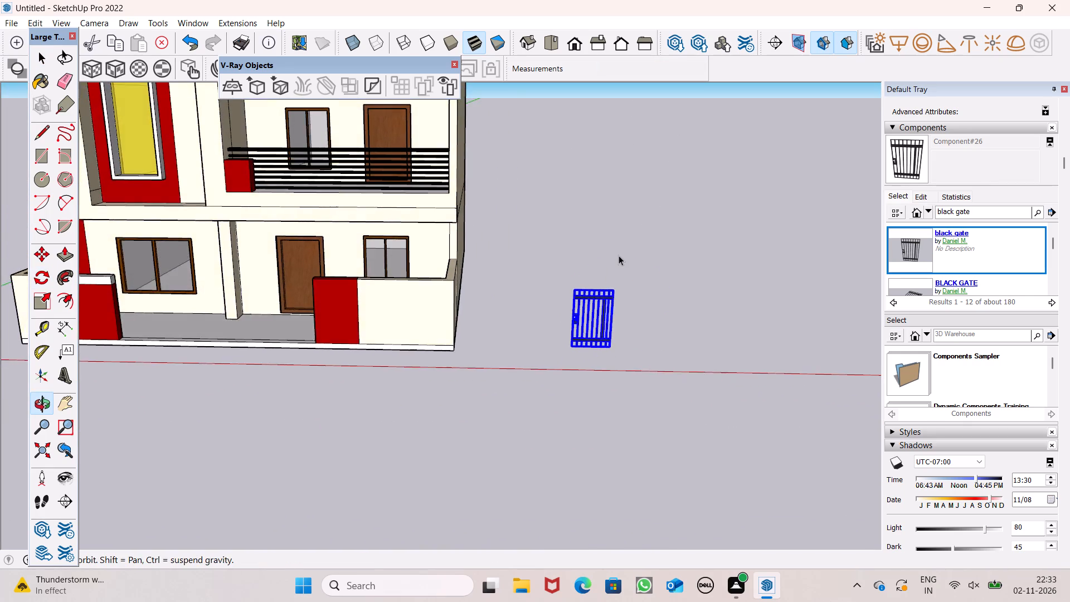
scroll(619, 255, "down", 4)
key("m")
key("Return")
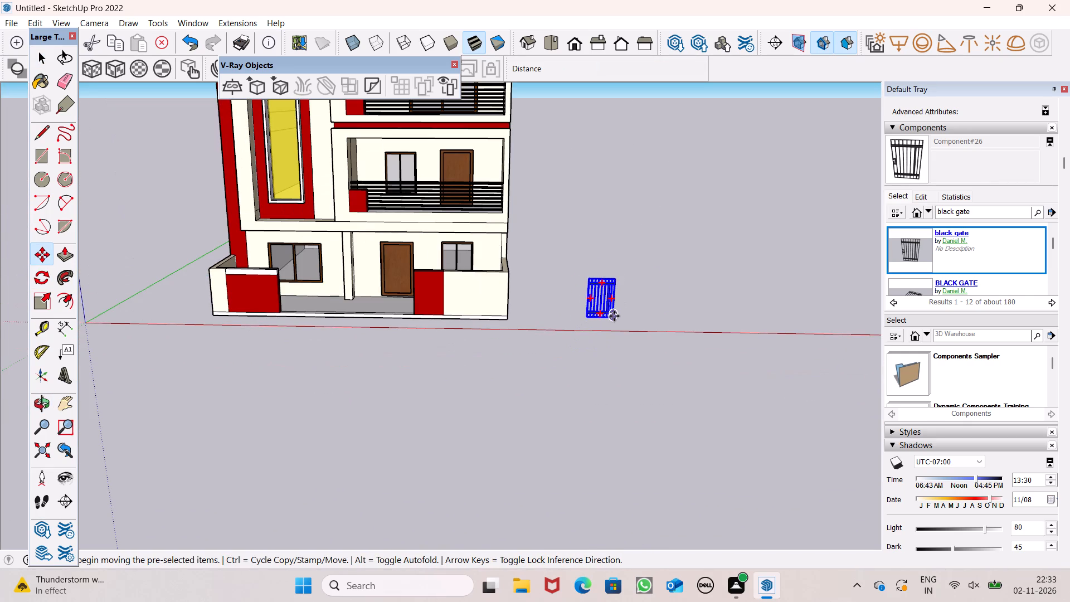
left_click_drag(612, 320, 414, 313)
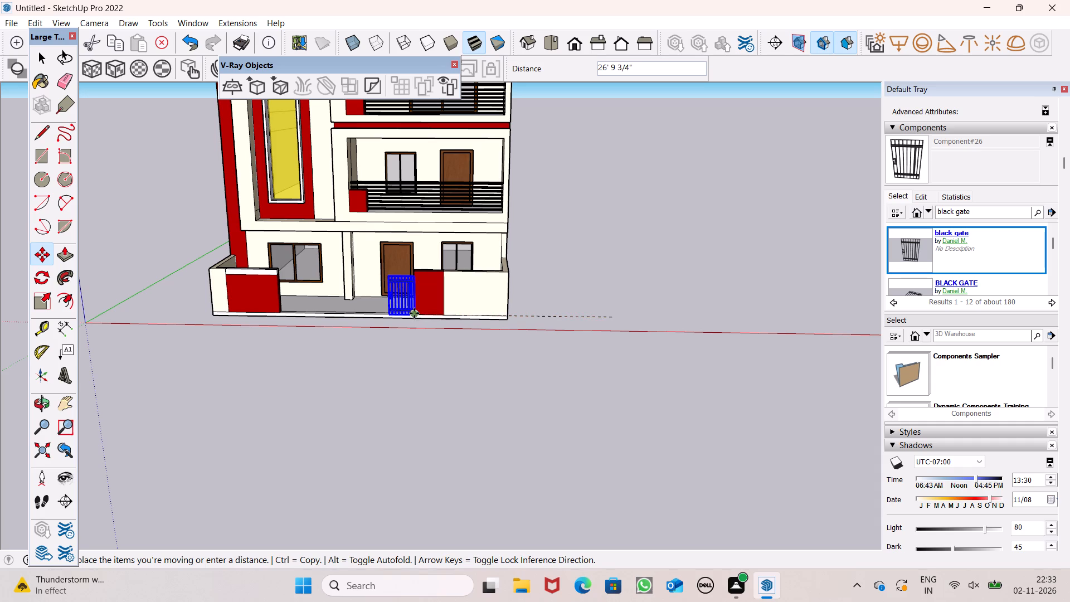
left_click_drag(414, 313, 414, 315)
Move the black gate slightly inward so its base corner sits against the red wall segment's entrance end.
scroll(412, 295, "up", 6)
middle_click_drag(480, 339, 627, 382)
scroll(627, 382, "up", 1)
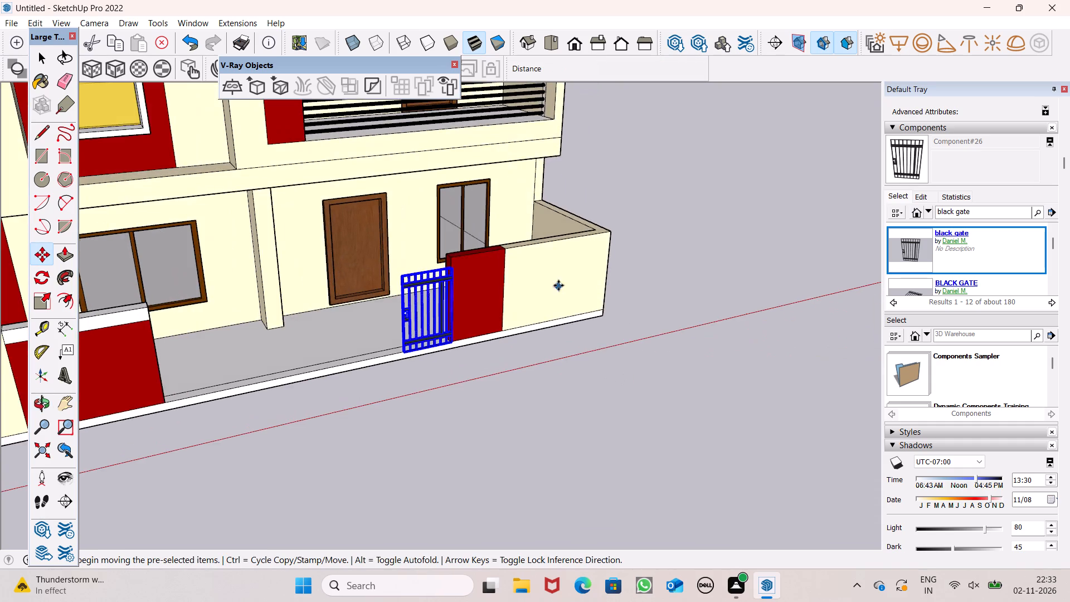
scroll(558, 285, "down", 5)
scroll(381, 352, "up", 8)
scroll(499, 312, "up", 6)
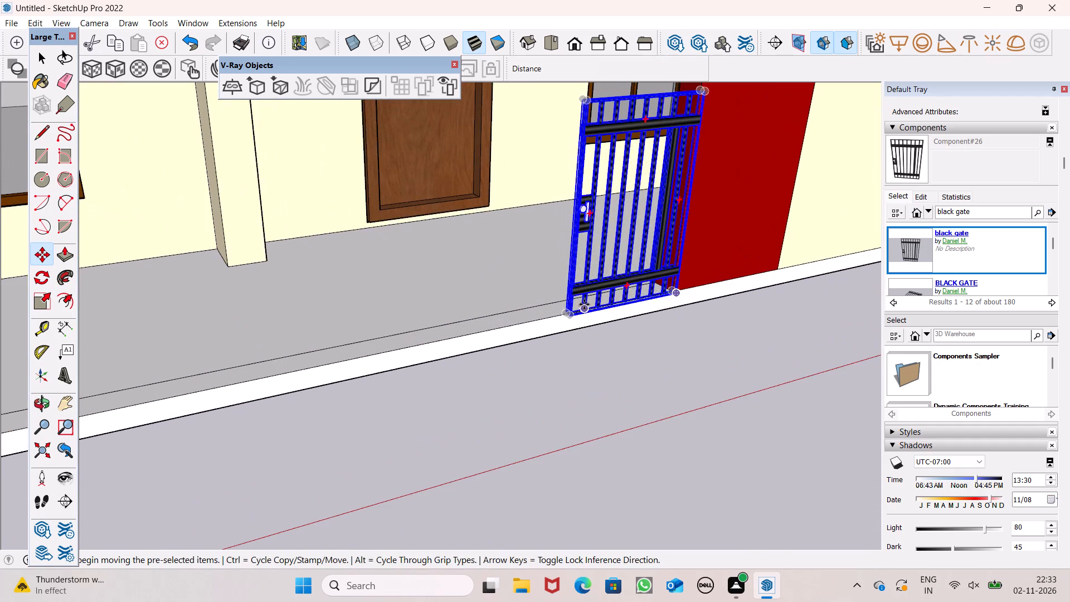
scroll(584, 304, "down", 1)
middle_click_drag(683, 295, 617, 331)
middle_click_drag(660, 336, 583, 381)
key("space")
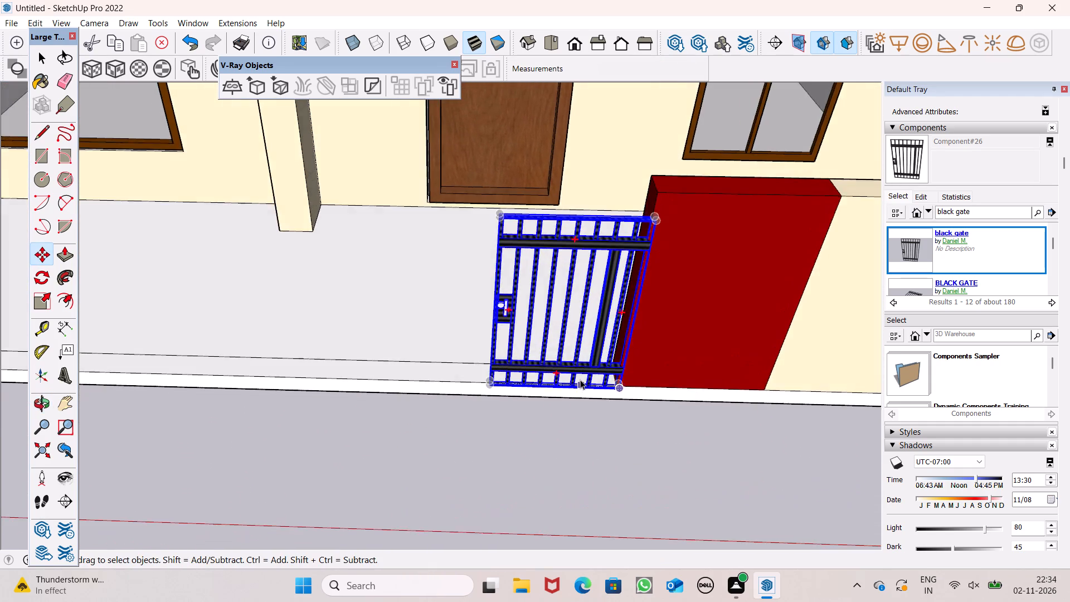
scroll(580, 378, "up", 6)
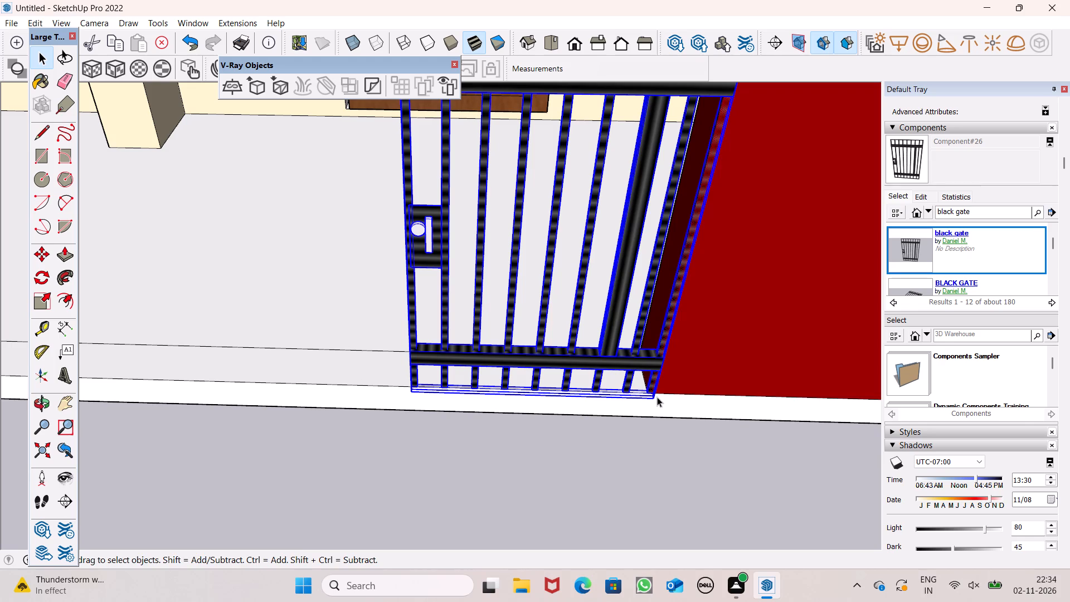
key("m")
key("Return")
left_click_drag(653, 400, 647, 386)
scroll(578, 304, "down", 6)
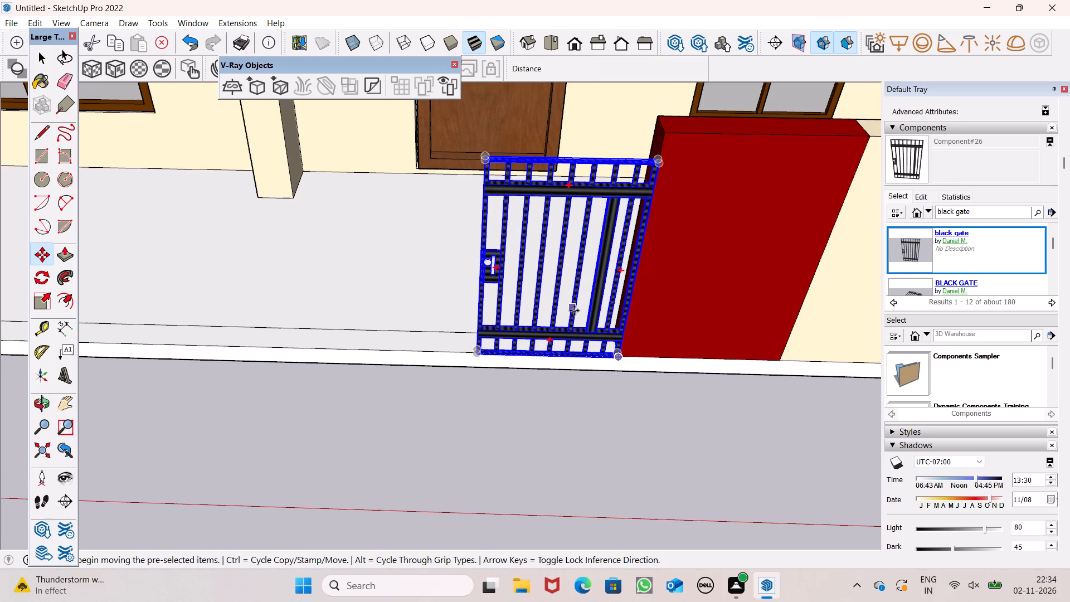
key("space")
left_click_drag(563, 410, 563, 404)
scroll(539, 274, "down", 7)
left_click_drag(555, 280, 556, 275)
scroll(549, 240, "down", 5)
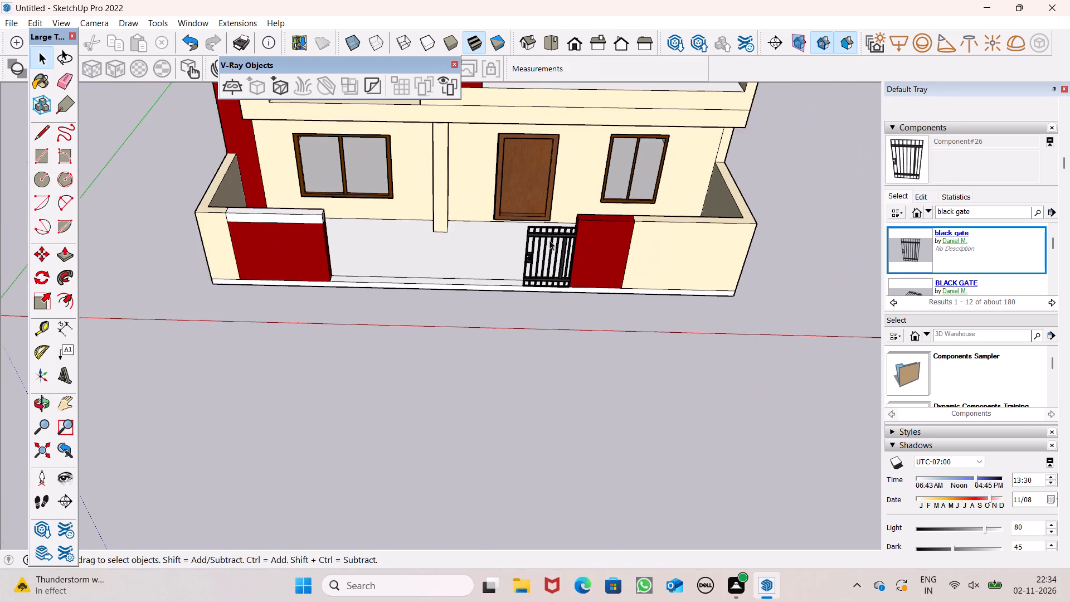
Copy the black gate from the entrance opening onto the ground in front of the door-side boundary wall.
middle_click_drag(549, 269, 558, 196)
left_click(544, 250)
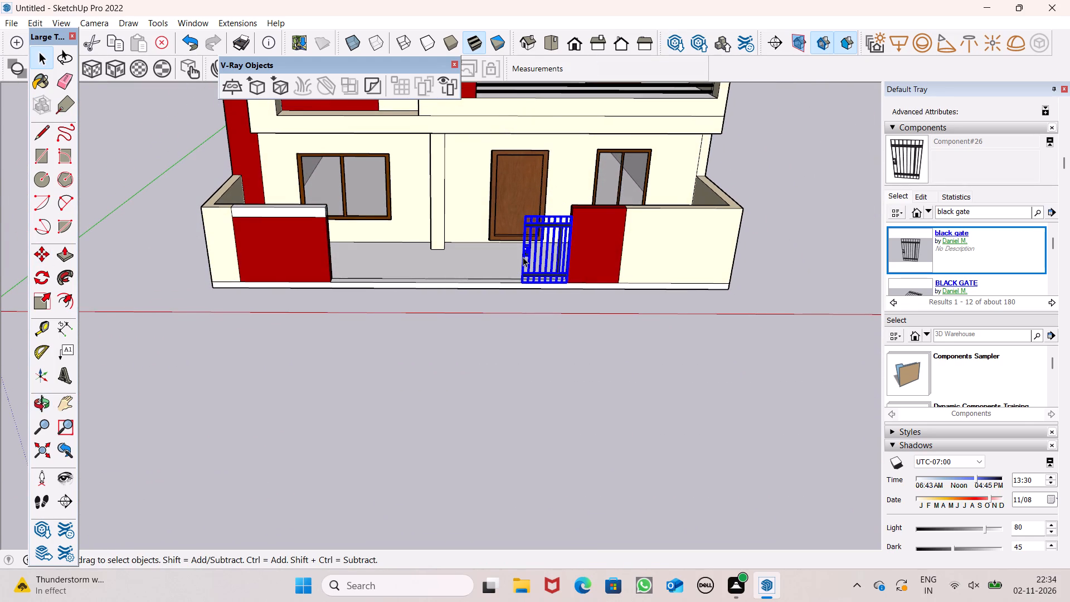
key("m")
key("Return")
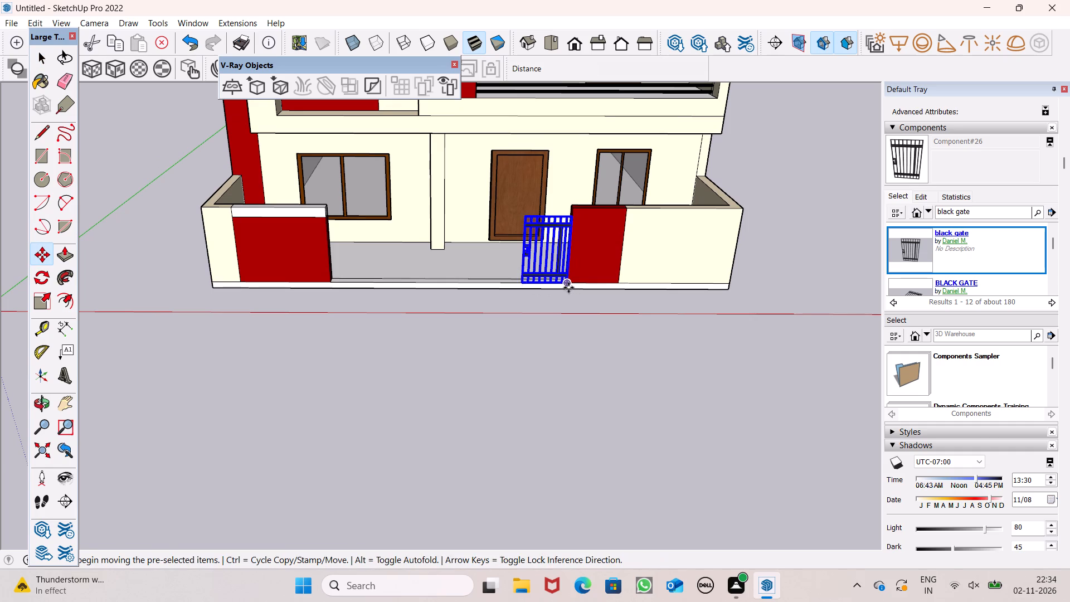
left_click_drag(567, 284, 675, 371)
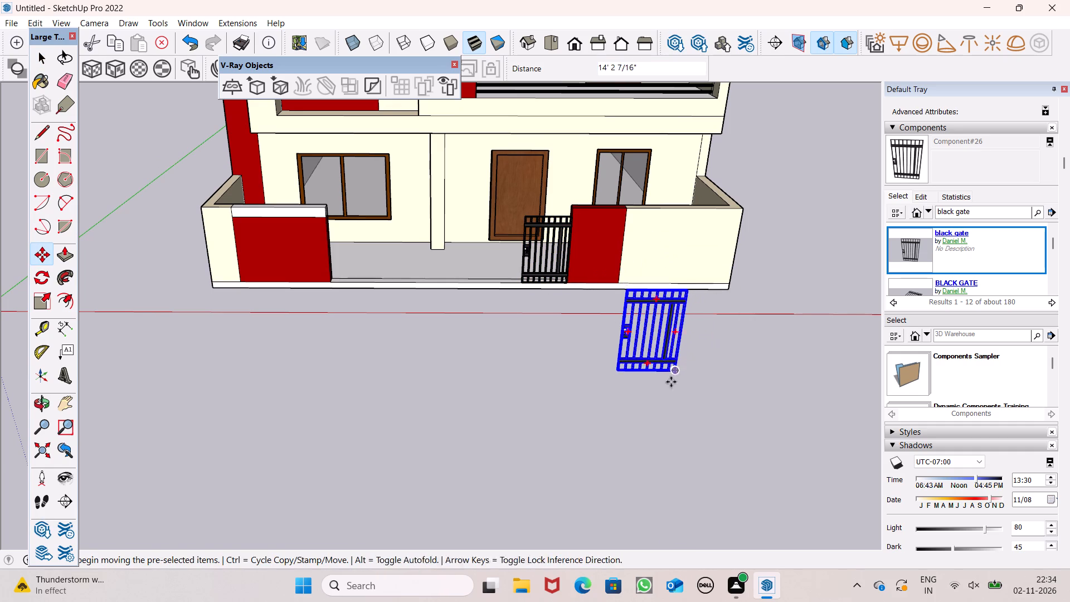
left_click(566, 438)
left_click(555, 431)
key("space")
left_click(577, 395)
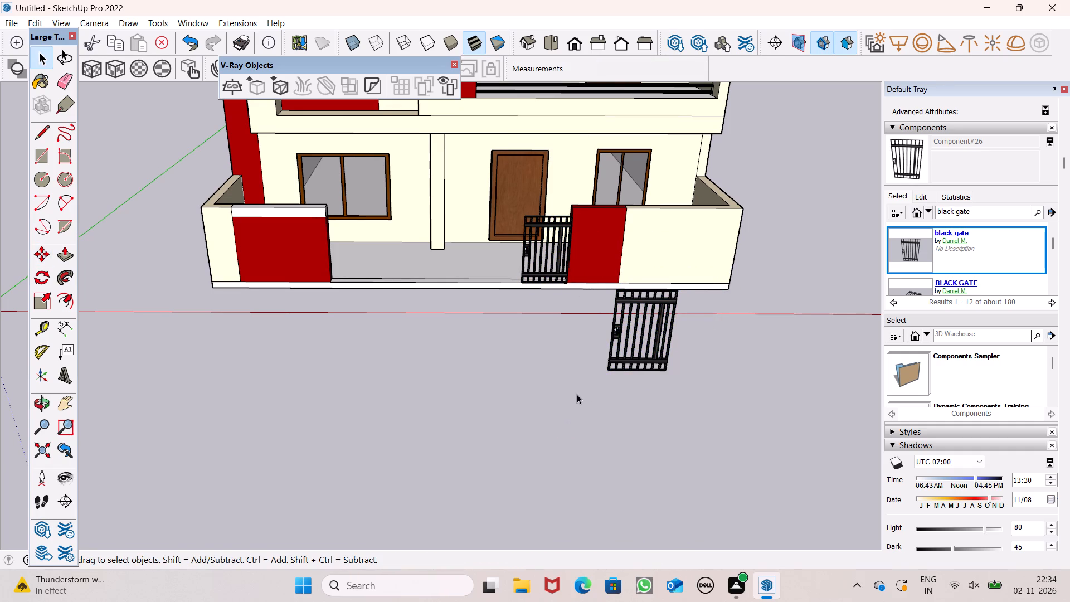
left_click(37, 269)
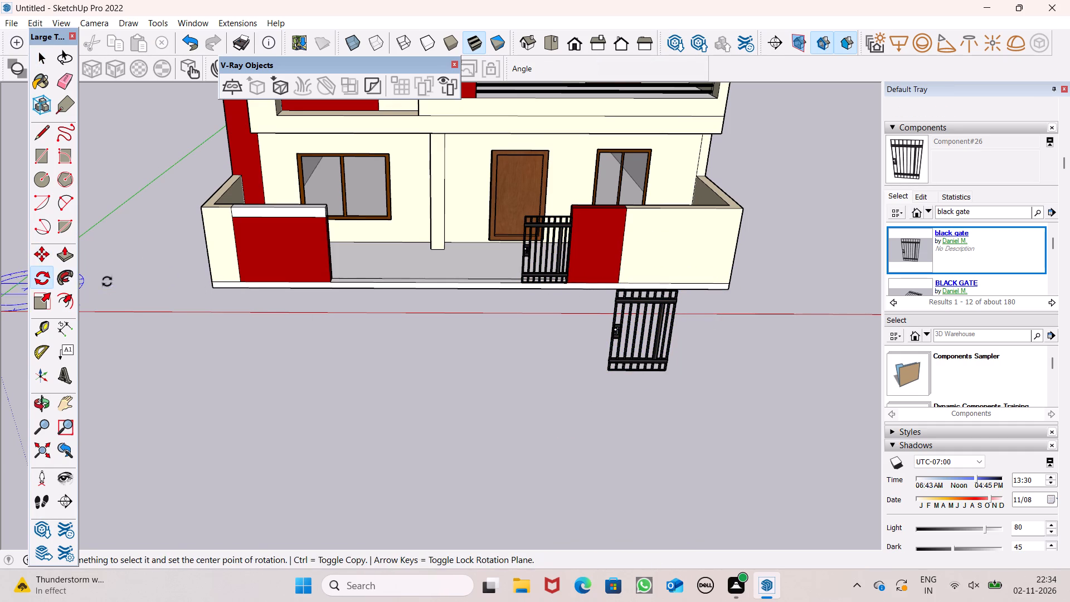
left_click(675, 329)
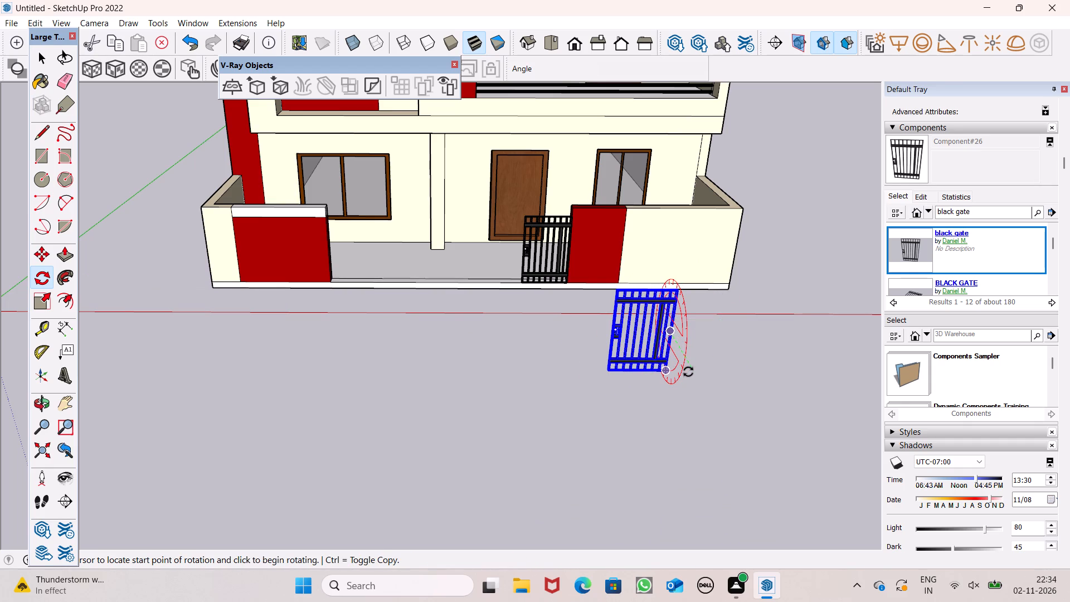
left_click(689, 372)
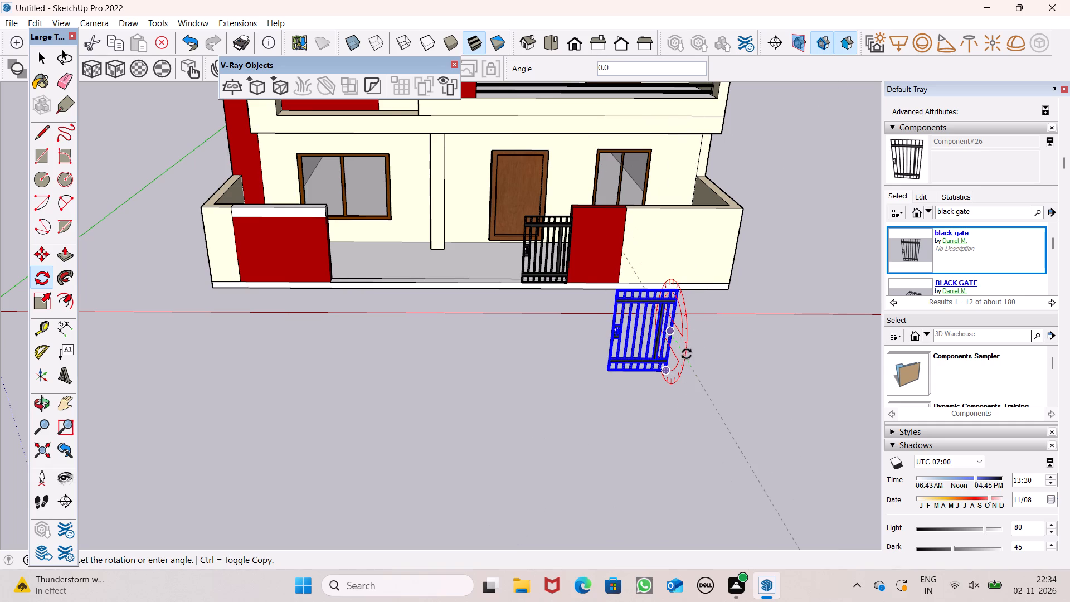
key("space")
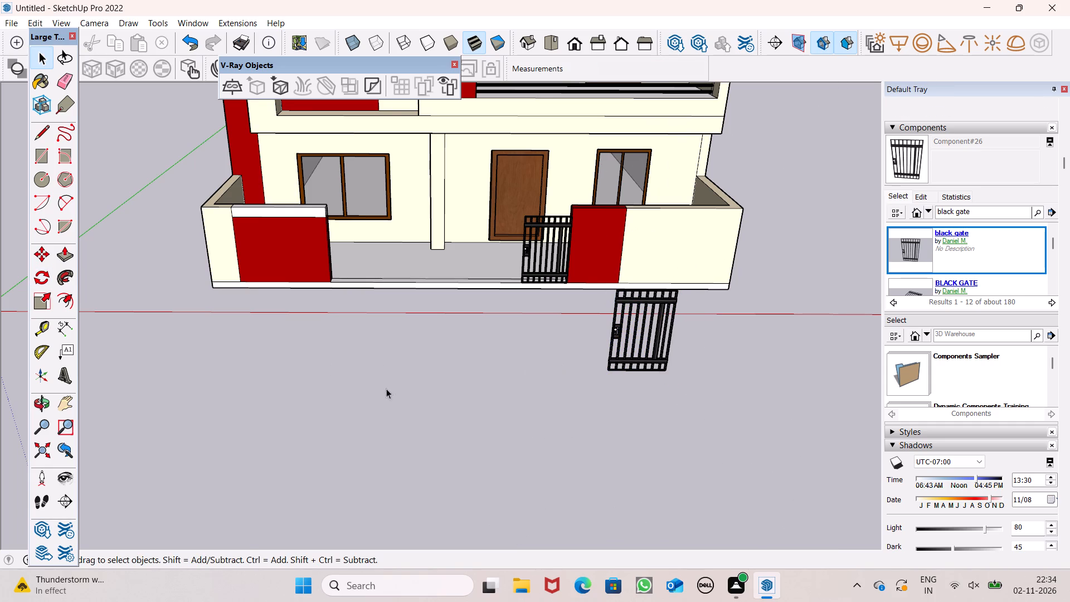
Rotate the copied gate half a turn in its own vertical plane so its latch is on the opposite side.
middle_click_drag(669, 347, 638, 314)
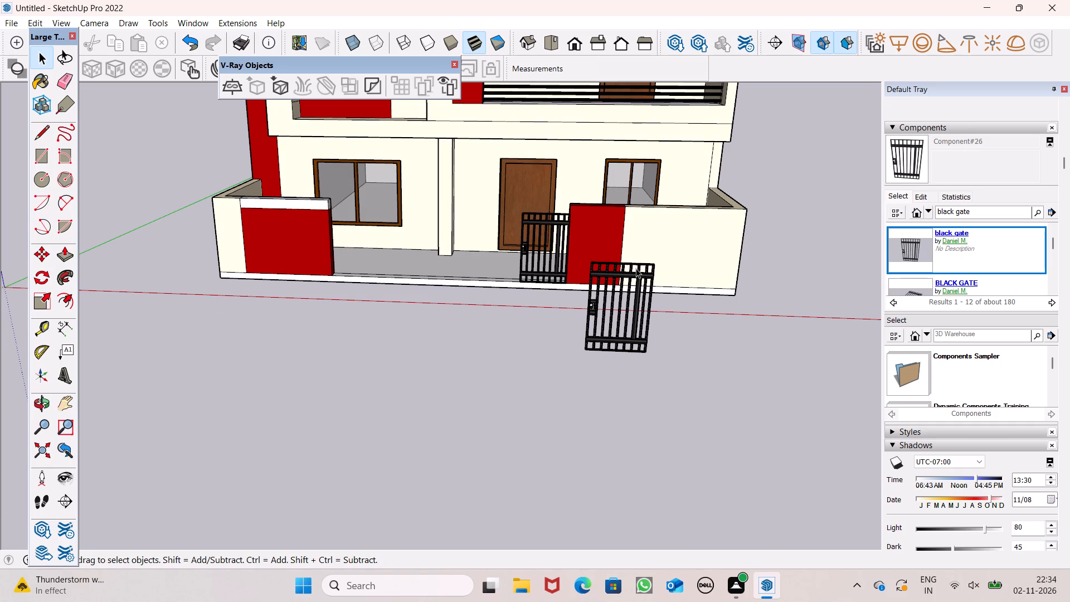
left_click(43, 276)
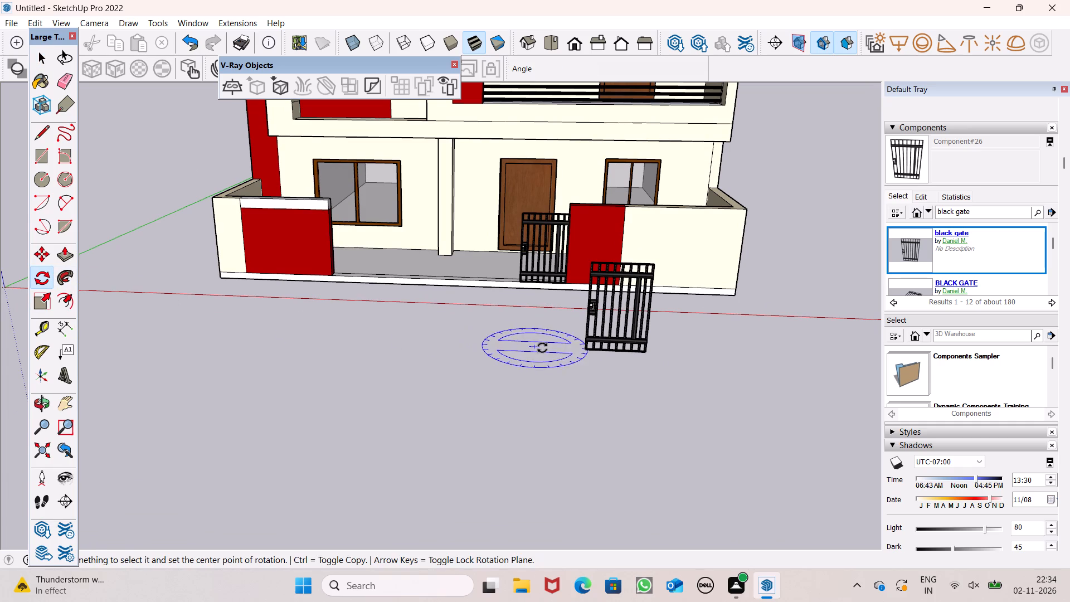
left_click(591, 281)
left_click(656, 287)
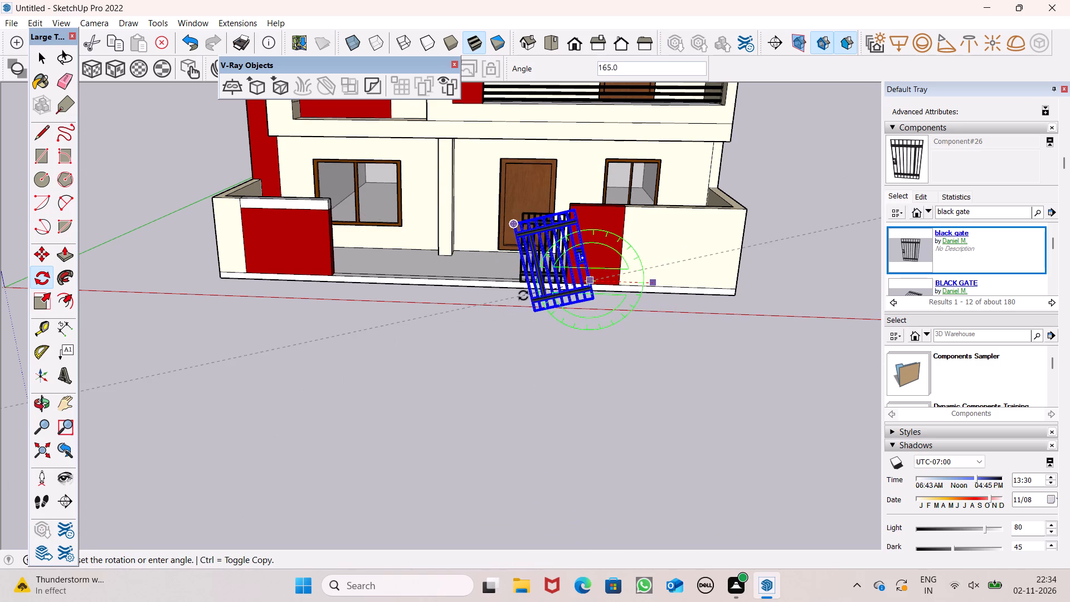
left_click(520, 281)
key("space")
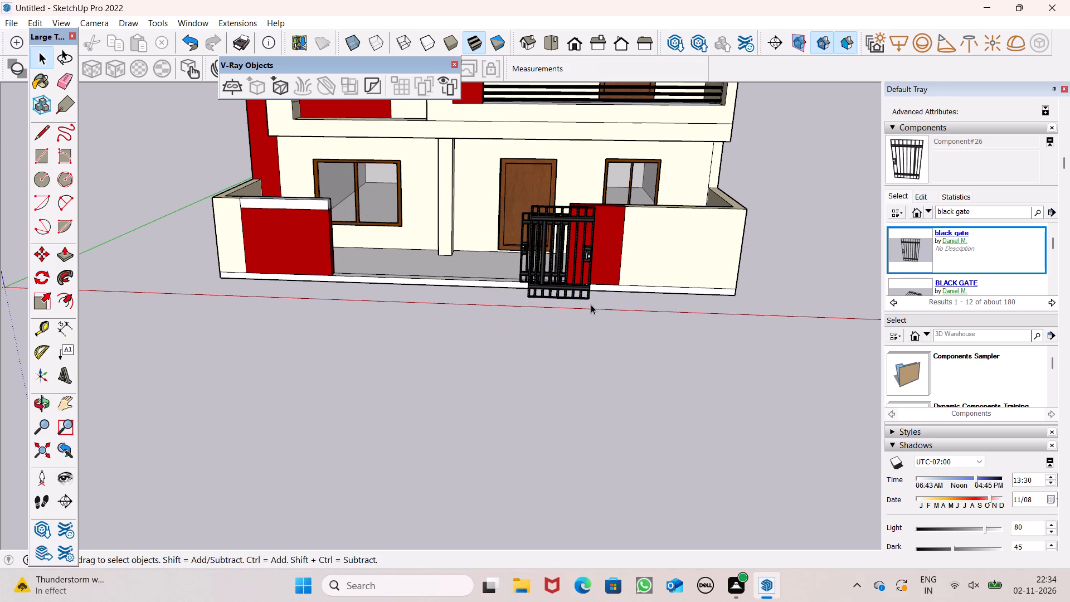
Move the rotated gate copy into the entrance opening beside the first gate, with the two latches meeting.
key("m")
key("Return")
middle_click_drag(600, 321, 628, 338)
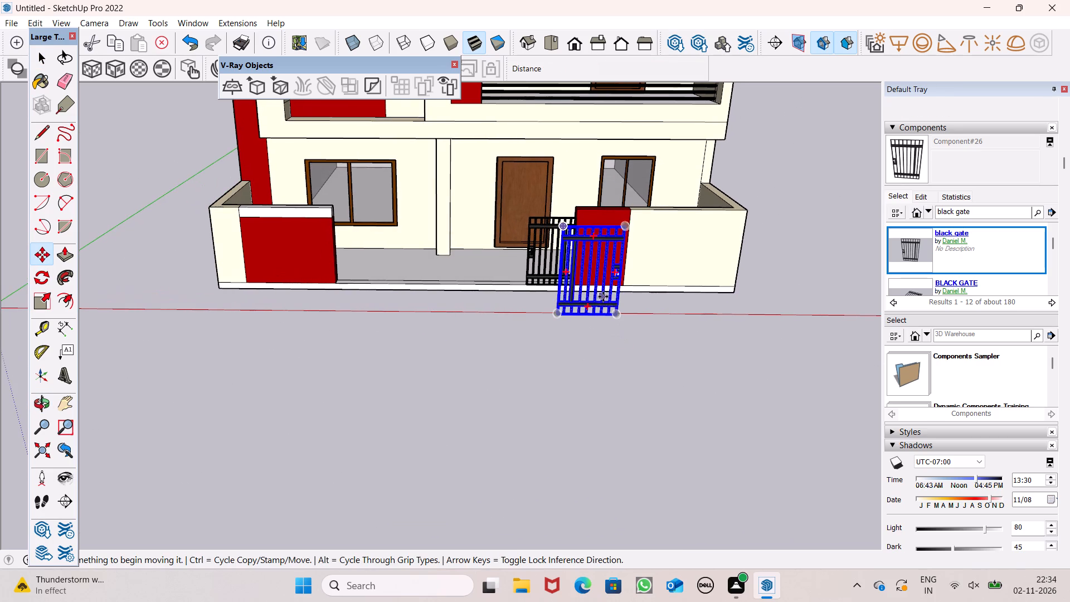
left_click(603, 296)
left_click(509, 265)
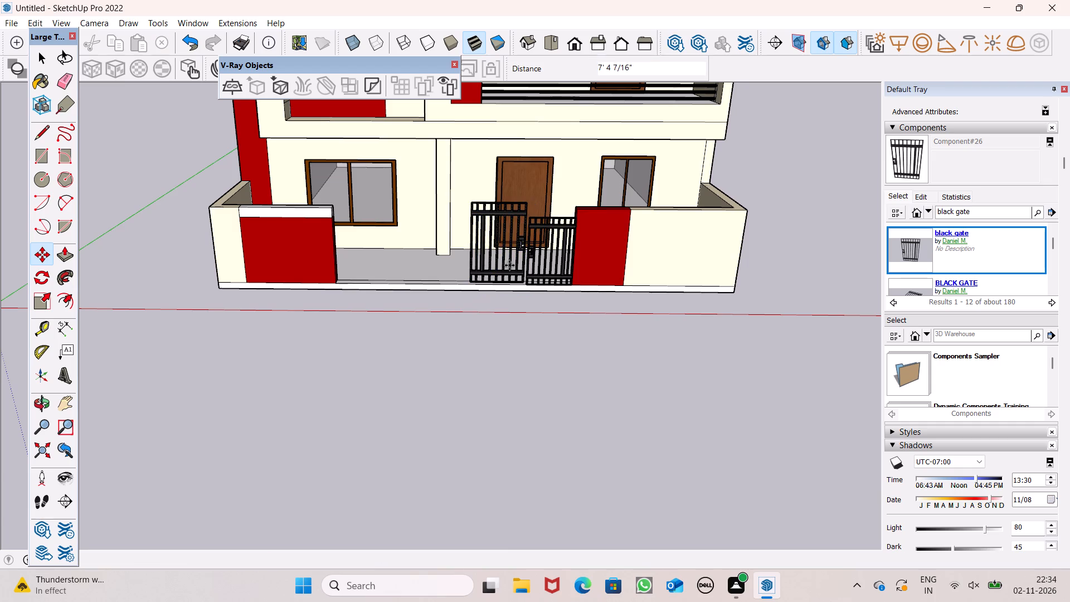
middle_click_drag(532, 295, 525, 356)
scroll(517, 317, "up", 8)
left_click_drag(525, 345, 539, 284)
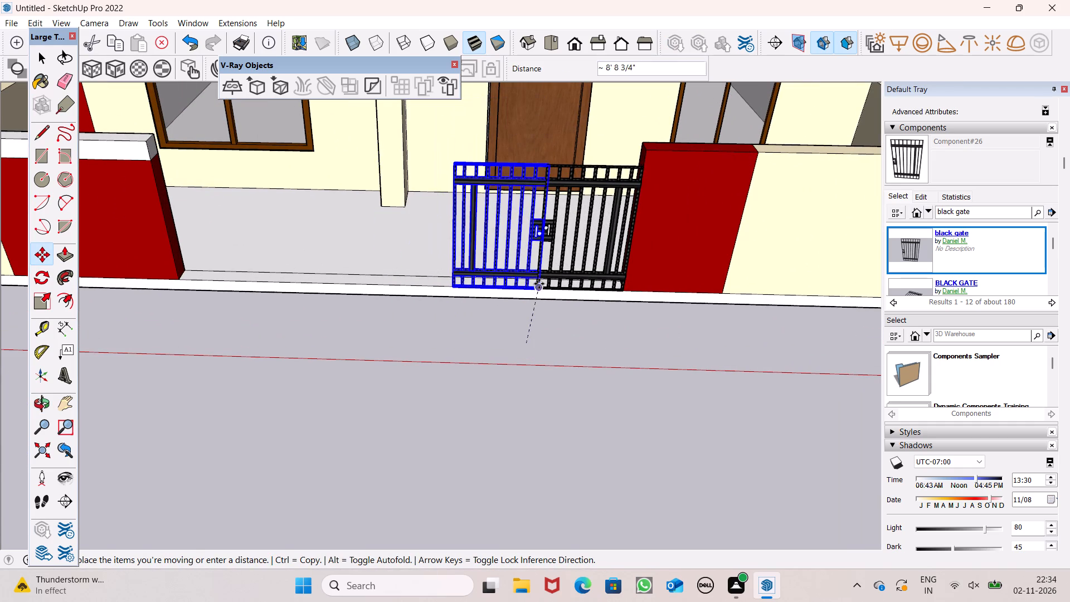
left_click_drag(539, 284, 538, 282)
Shift the gate copy about 1" along the opening so its end edge meets the first gate's end edge.
scroll(524, 280, "up", 10)
scroll(560, 313, "up", 12)
middle_click_drag(560, 313, 544, 287)
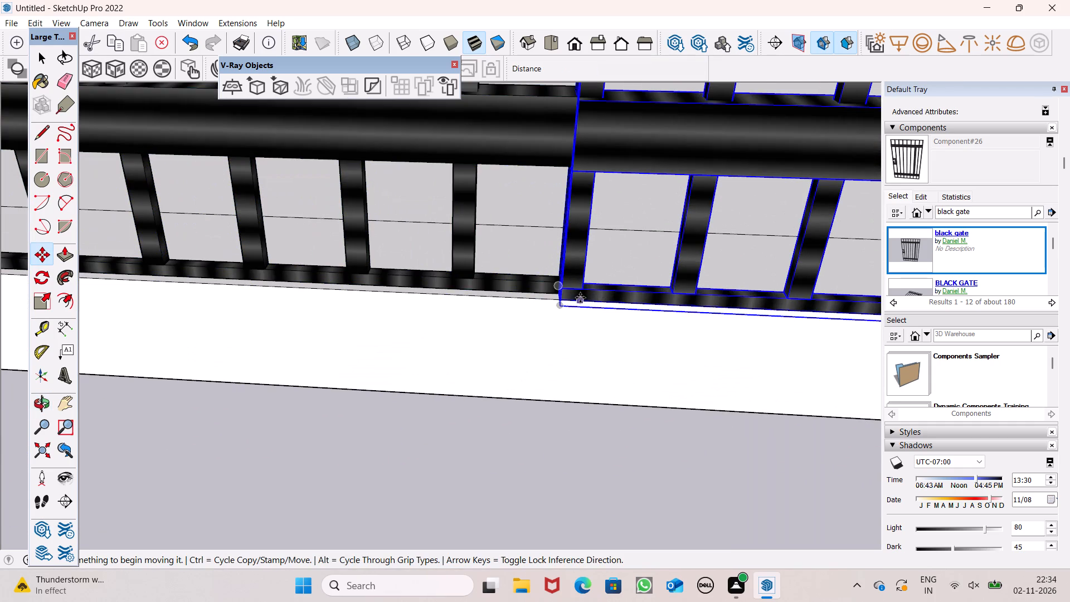
left_click(549, 291)
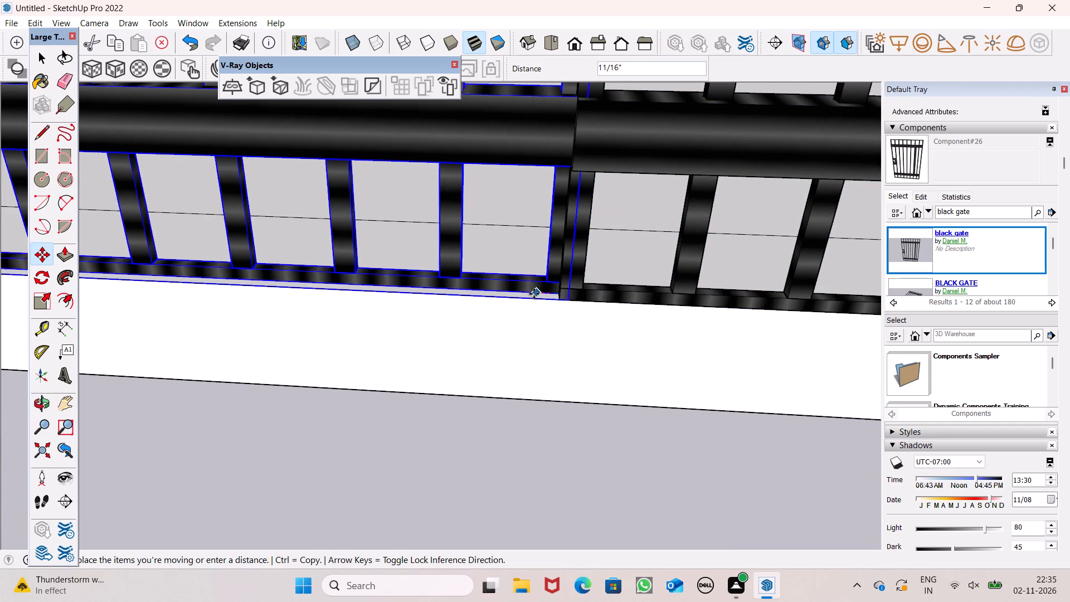
left_click(528, 293)
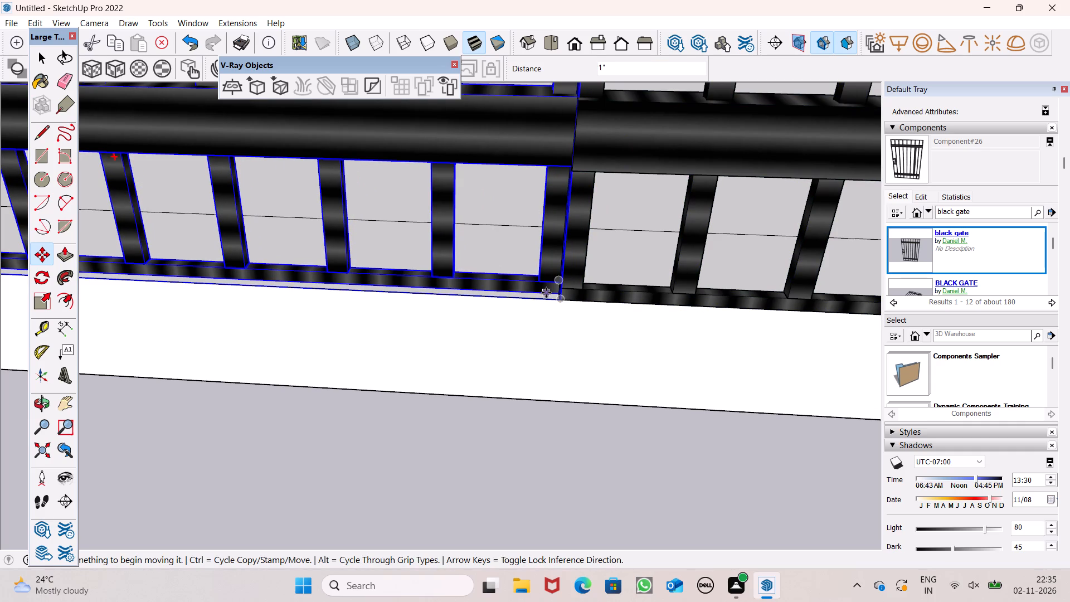
key("space")
left_click(545, 288)
key("m")
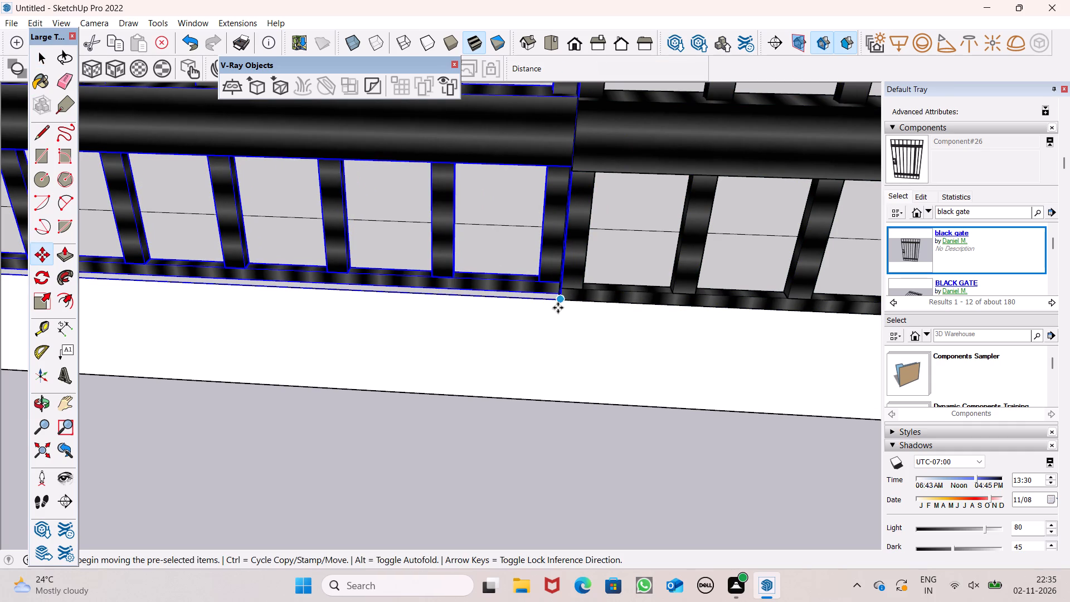
key("Return")
left_click(558, 301)
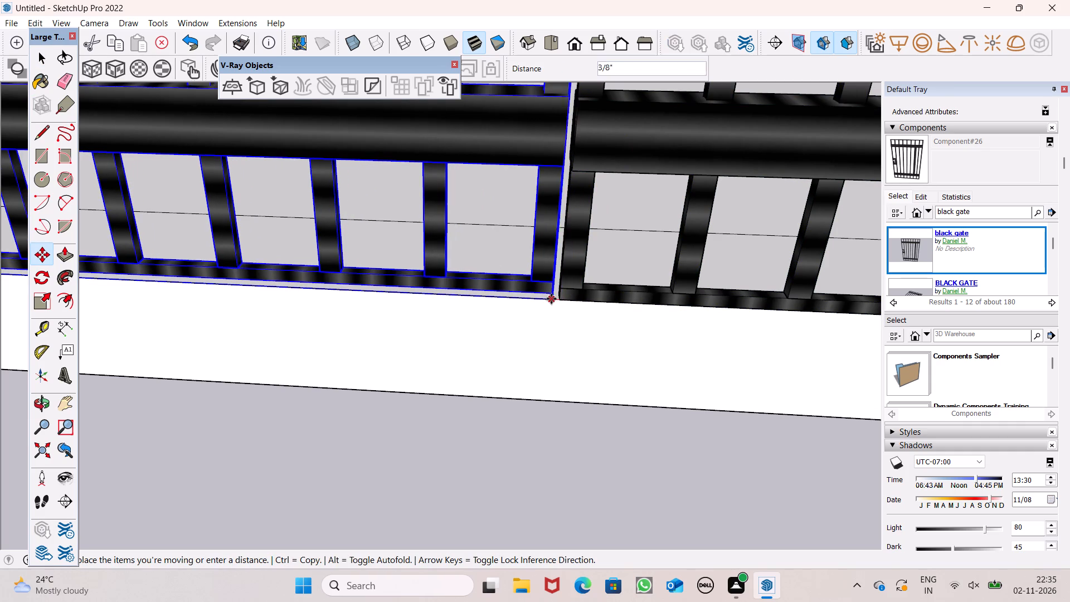
scroll(513, 290, "down", 6)
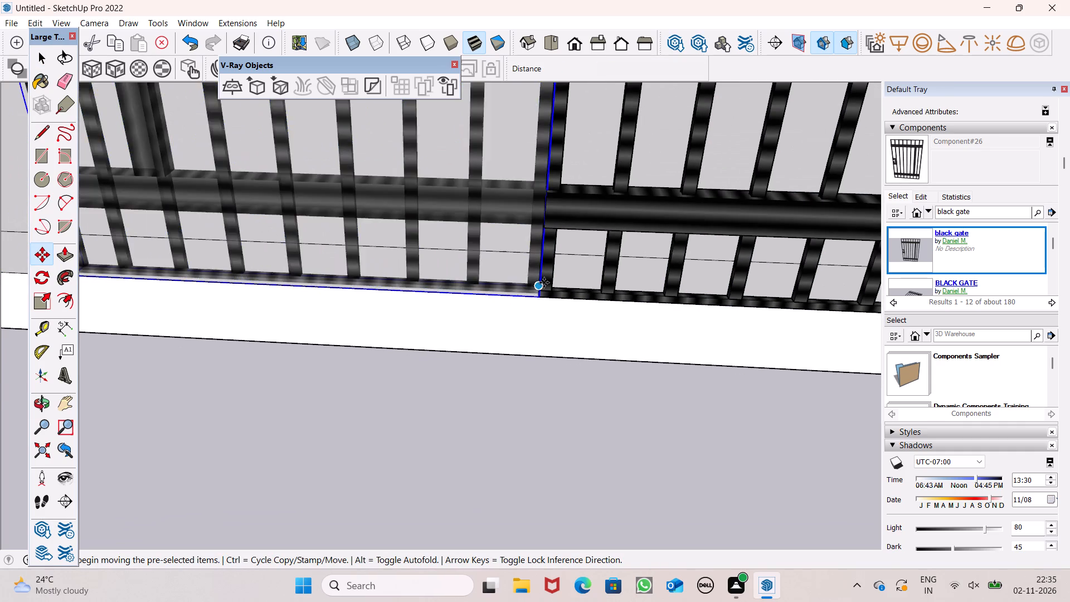
Adjust the gate copy's depth by its bottom corner to line it up with the first gate's bottom corner.
scroll(544, 282, "up", 18)
middle_click_drag(534, 301, 577, 351)
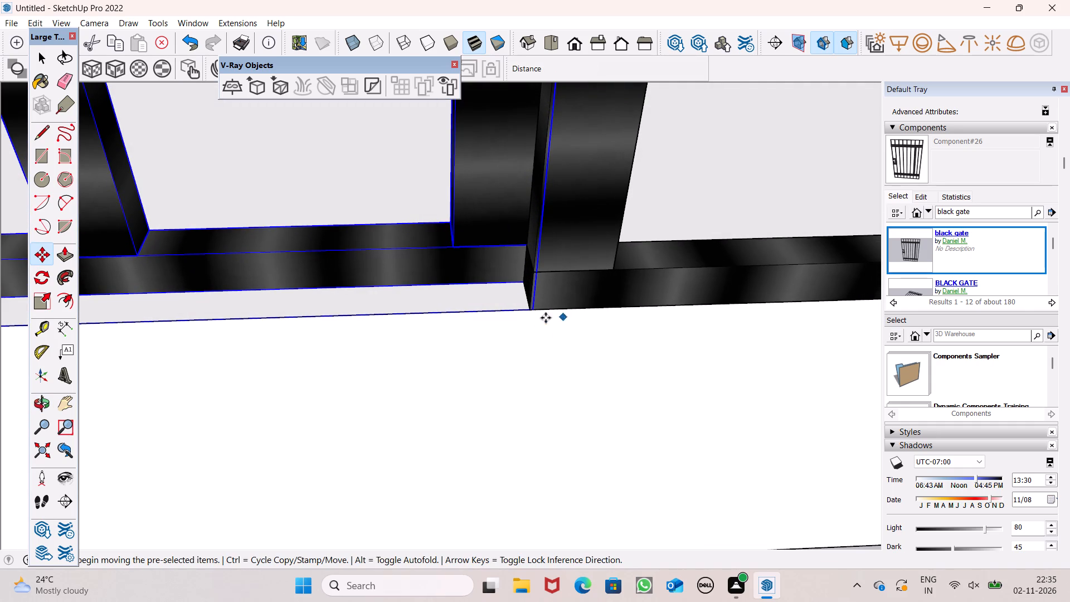
left_click_drag(533, 310, 527, 337)
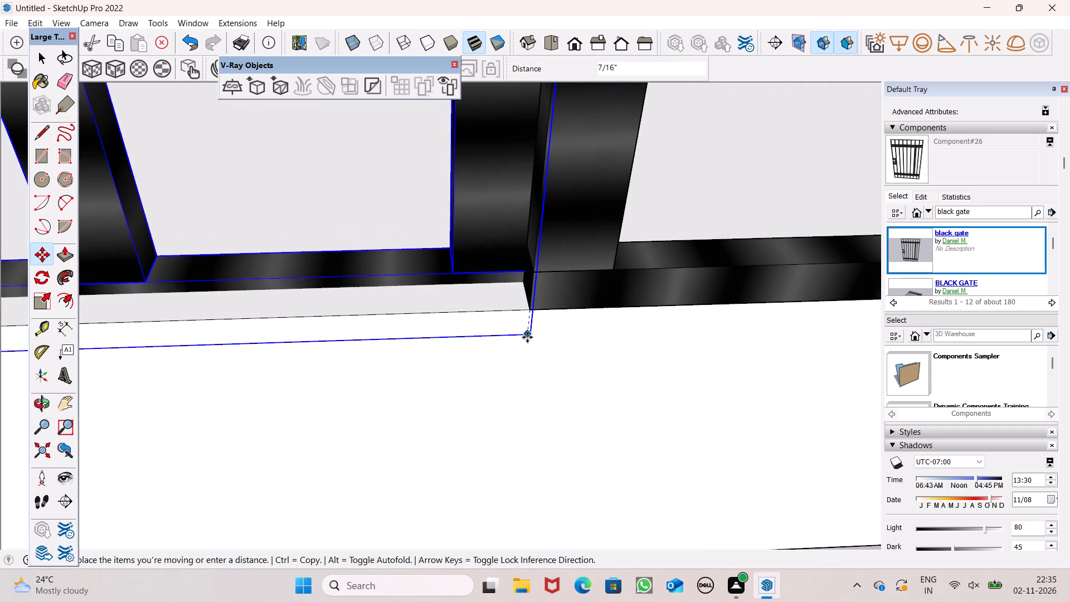
left_click_drag(527, 337, 529, 315)
left_click_drag(524, 247, 526, 280)
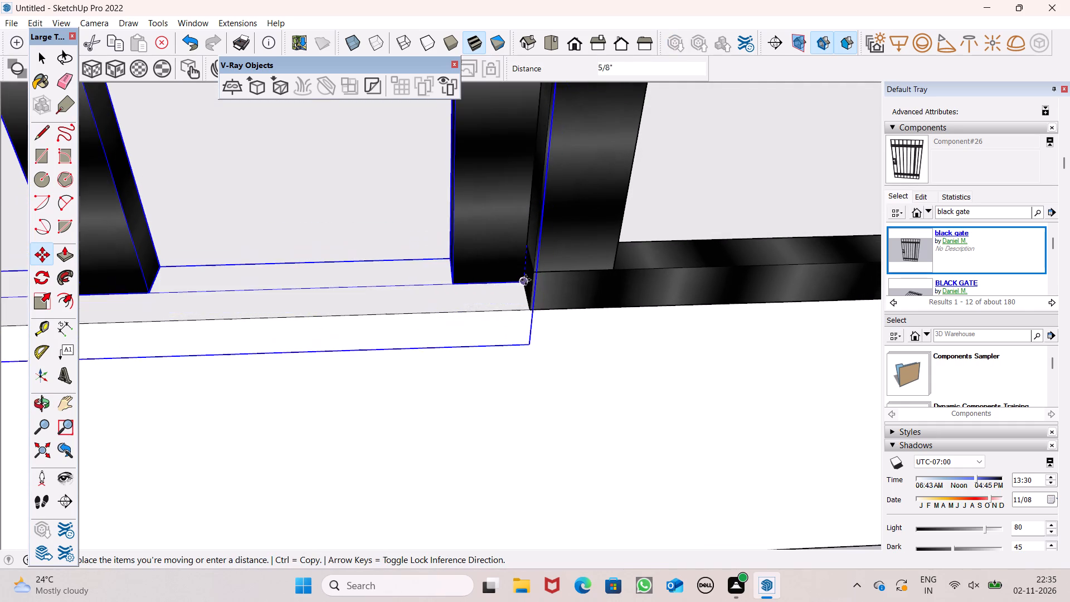
left_click_drag(526, 280, 529, 285)
middle_click_drag(546, 326, 536, 249)
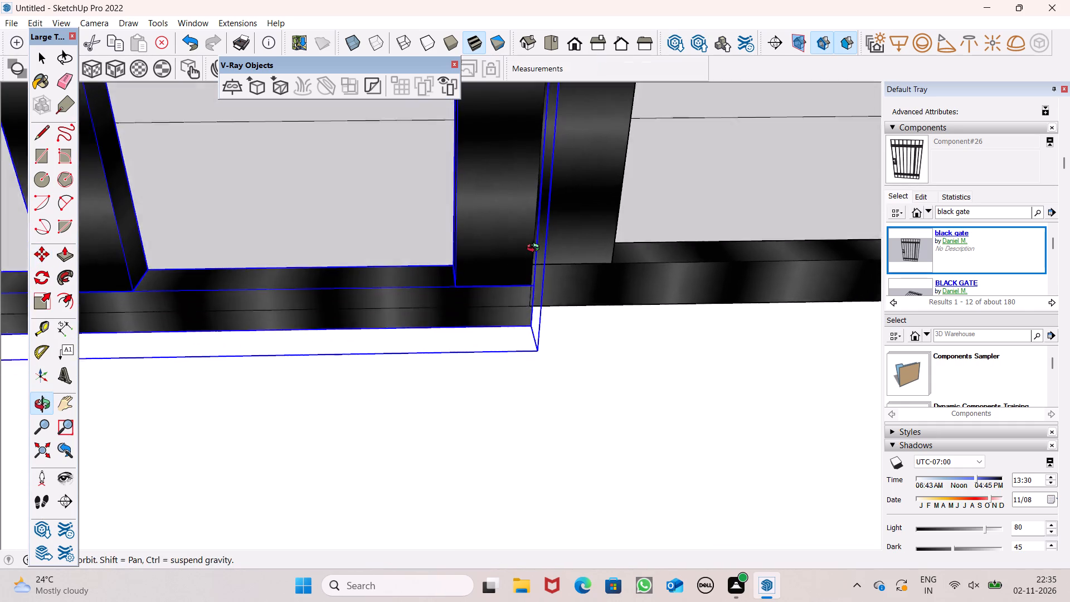
middle_click_drag(536, 249, 533, 242)
scroll(533, 242, "up", 1)
left_click_drag(529, 332, 530, 312)
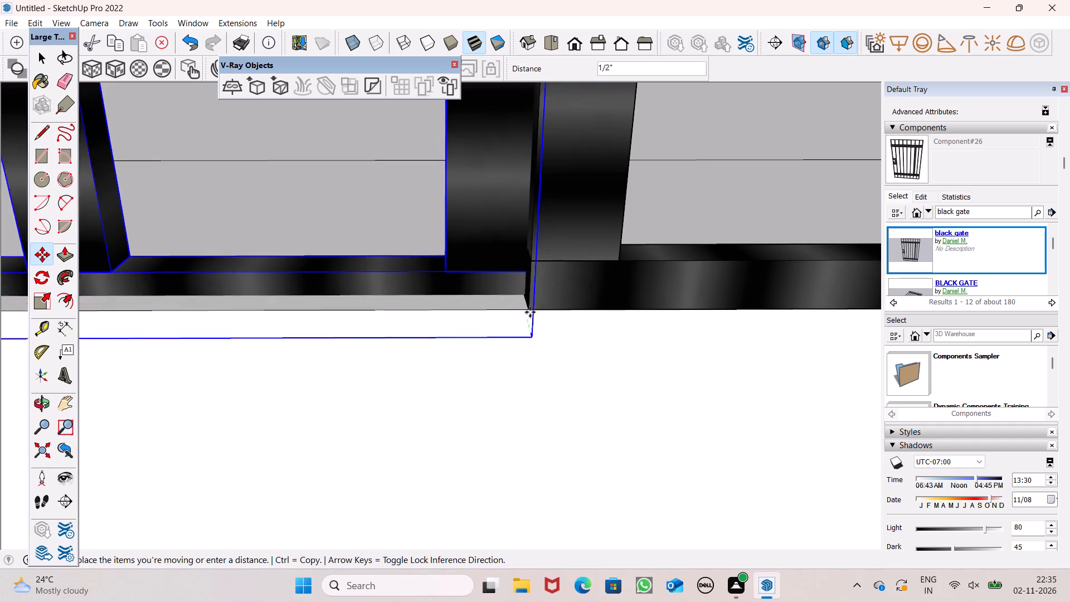
left_click_drag(530, 312, 531, 307)
scroll(504, 225, "down", 13)
scroll(484, 225, "down", 8)
key("space")
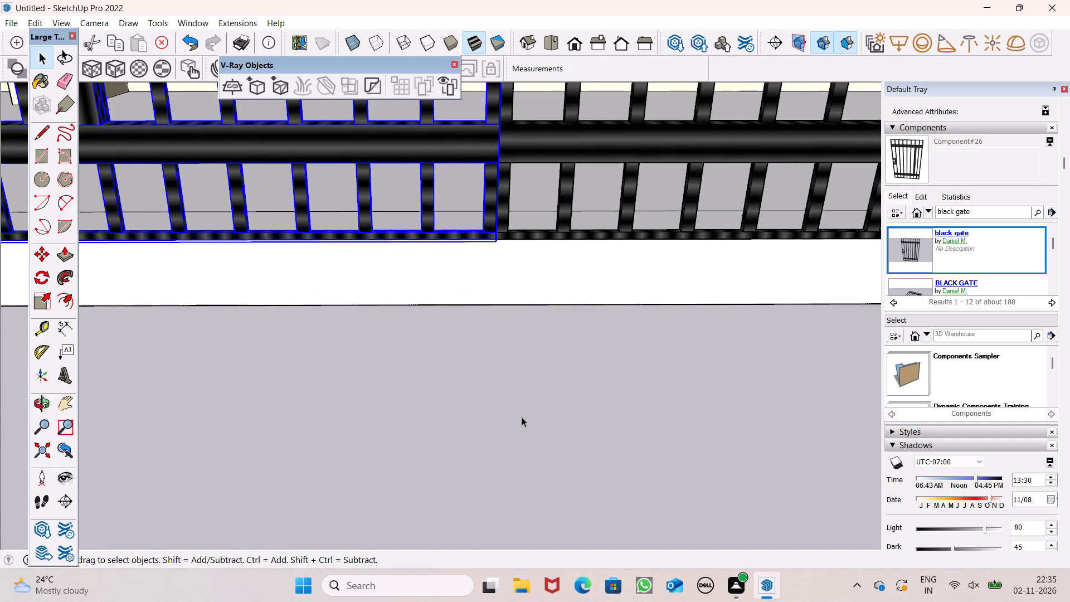
left_click_drag(522, 417, 519, 406)
Select both black gate leaves and make them a single group.
scroll(420, 298, "down", 4)
middle_click_drag(424, 297, 450, 337)
scroll(456, 347, "down", 4)
scroll(497, 231, "down", 7)
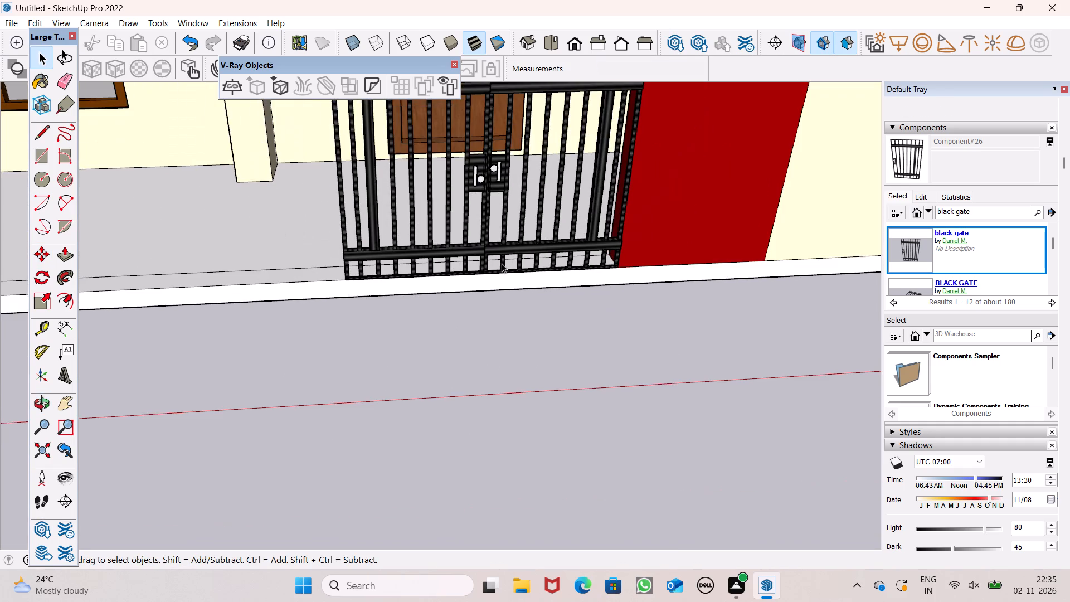
scroll(500, 212, "up", 2, "ctrl")
left_click(500, 212, "ctrl")
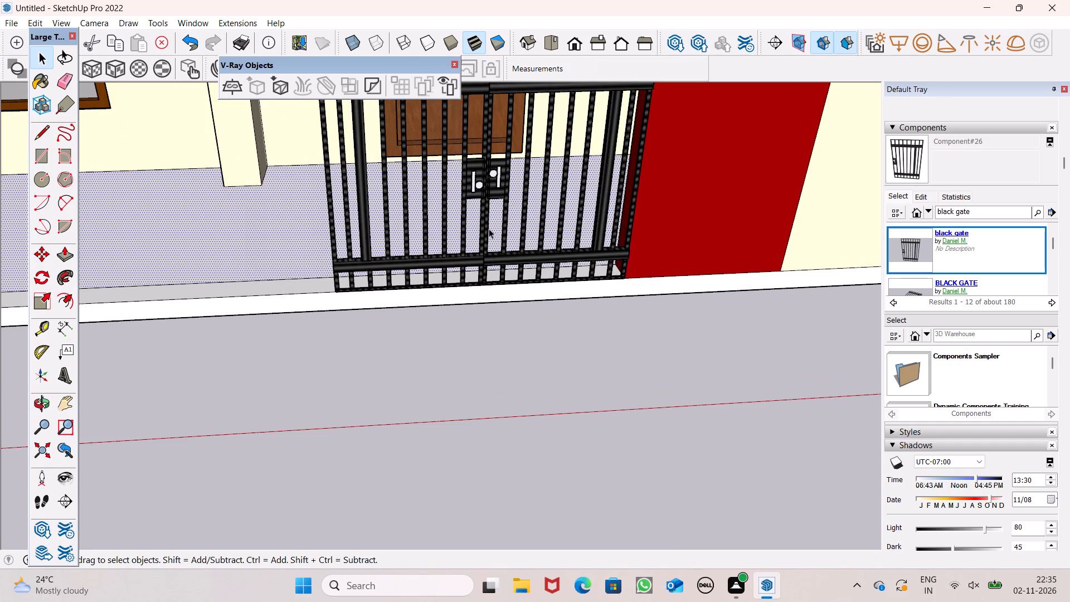
left_click(498, 212)
left_click(503, 205)
scroll(488, 370, "down", 3)
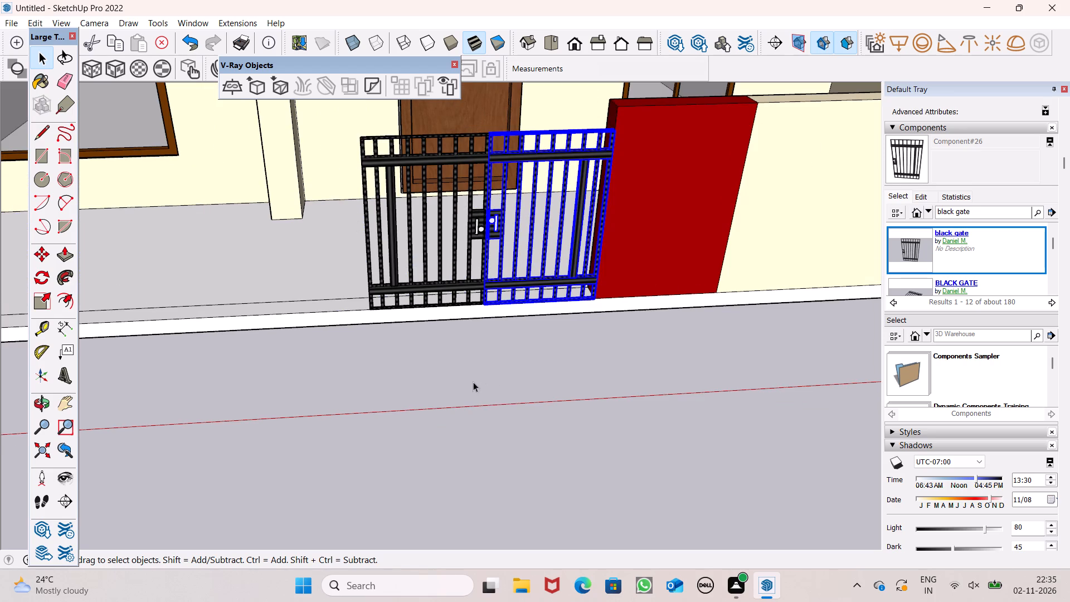
left_click(455, 236, "ctrl")
right_click(455, 259, "ctrl")
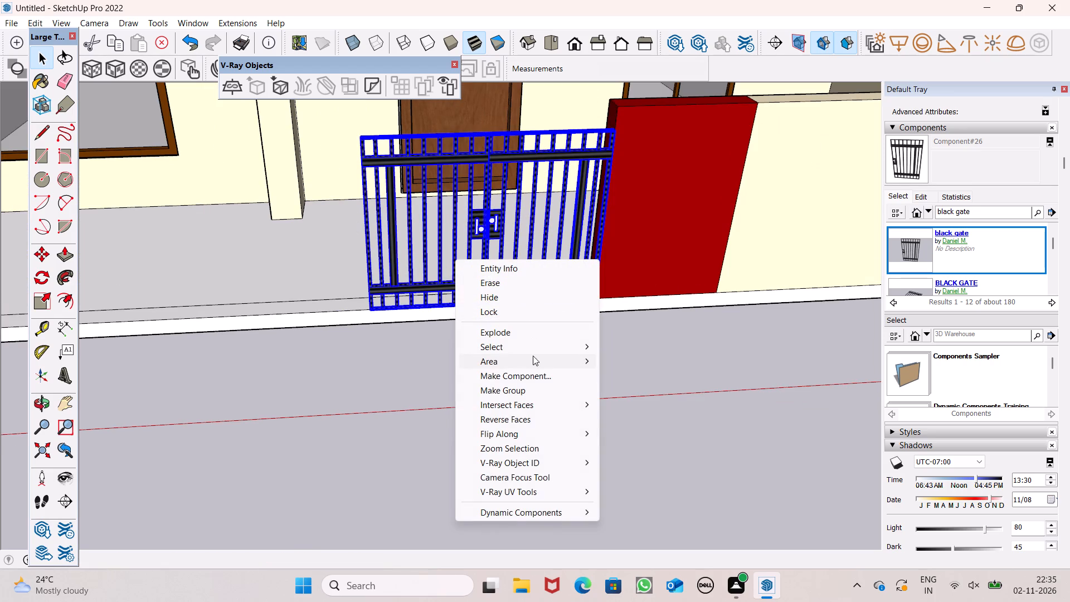
left_click(529, 386, "ctrl")
Scale the gate group along the red axis by about 2.61 so it spans the entrance opening between both red walls.
scroll(532, 326, "down", 6)
middle_click_drag(432, 307, 567, 287)
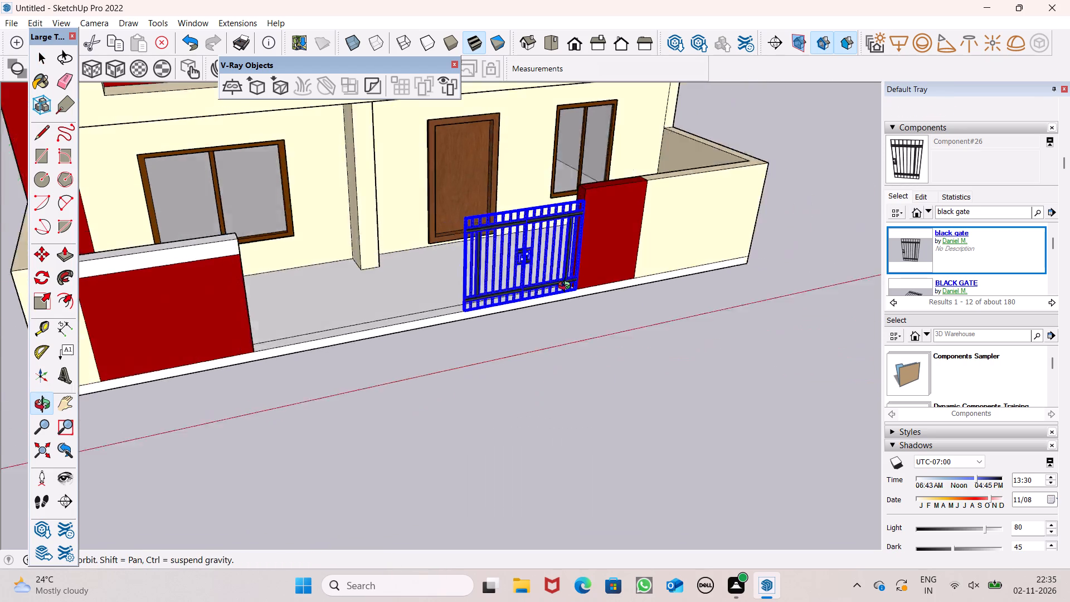
middle_click_drag(567, 287, 633, 287)
scroll(622, 292, "up", 1)
left_click(27, 303)
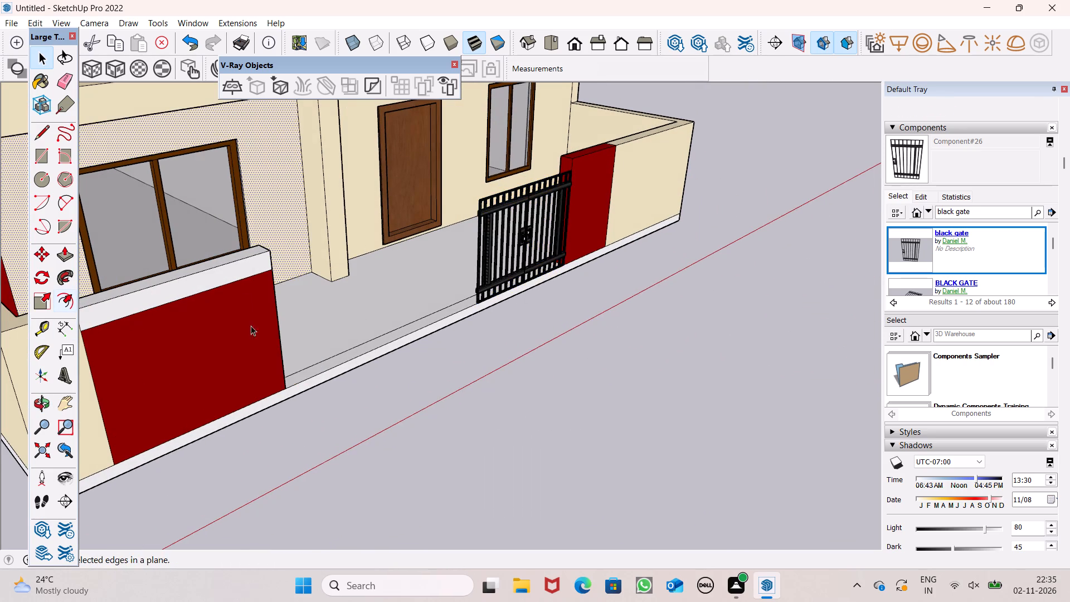
middle_click_drag(359, 312, 432, 303)
scroll(488, 234, "up", 4)
left_click(488, 234)
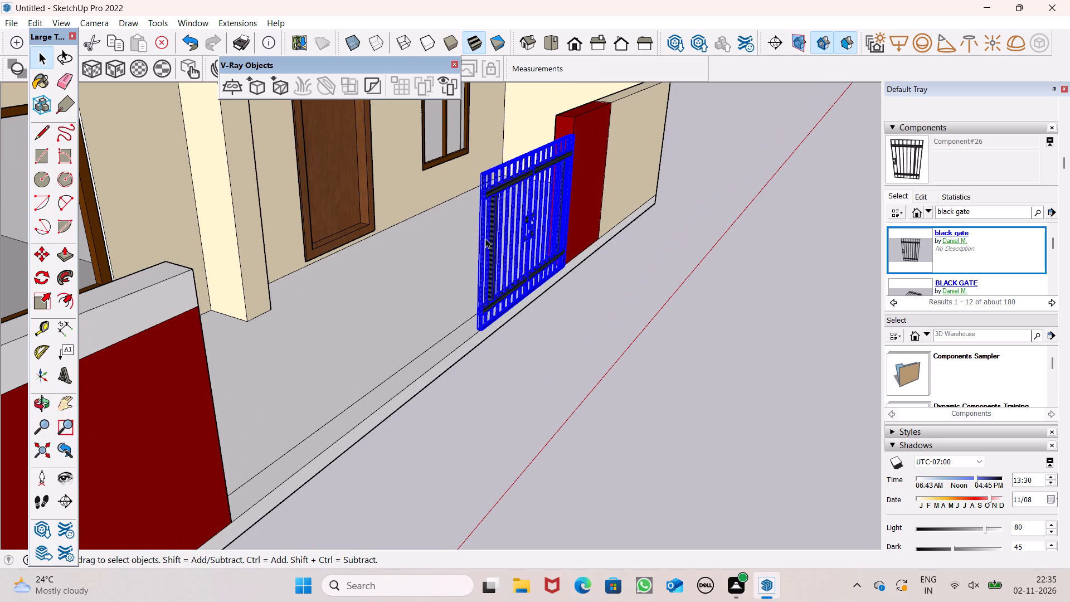
left_click_drag(32, 303, 40, 302)
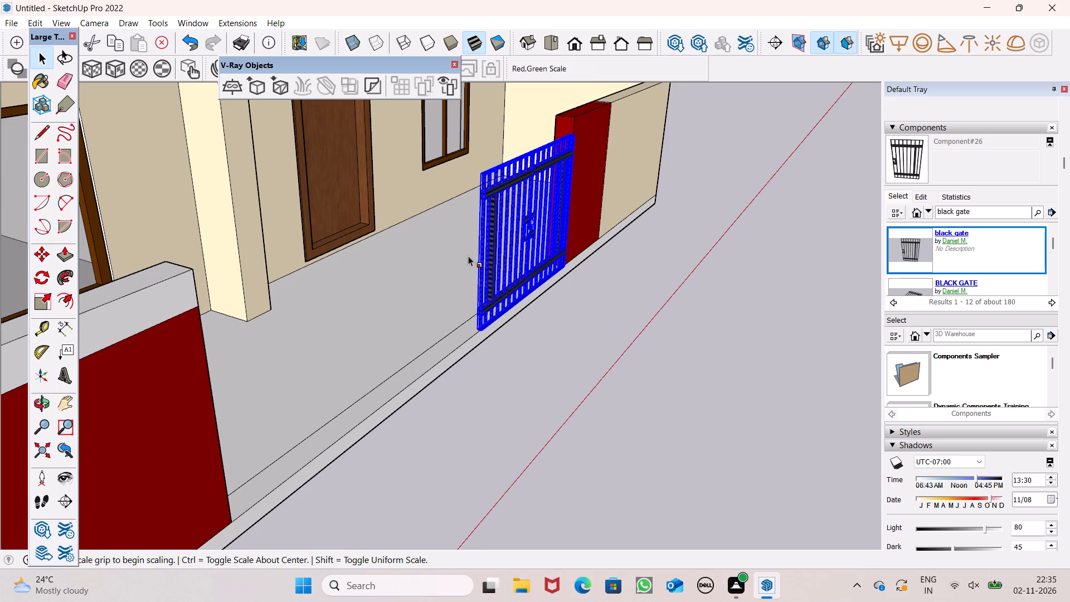
left_click_drag(476, 253, 473, 258)
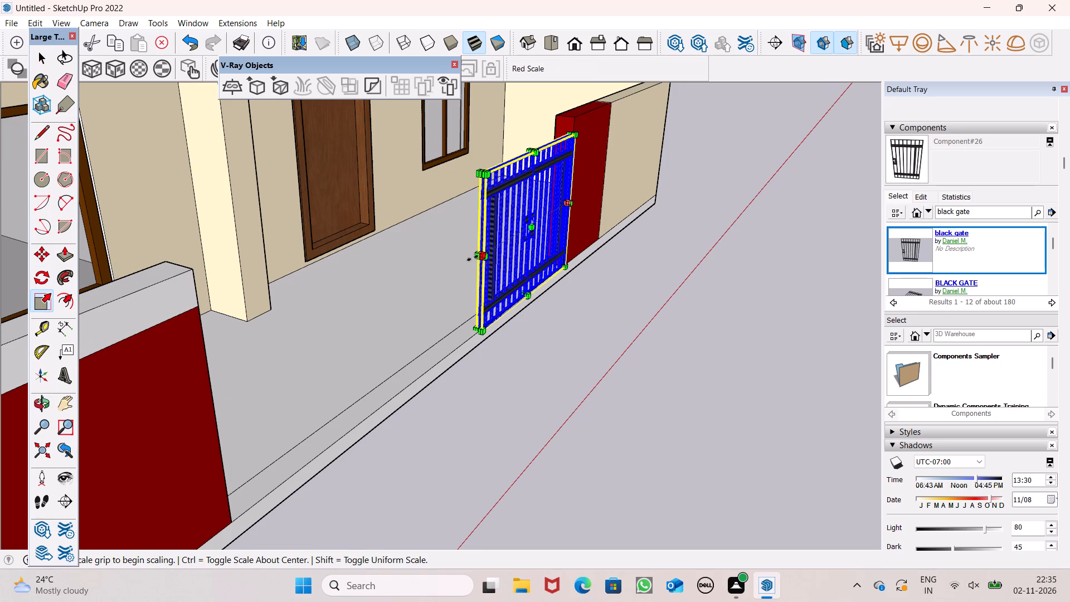
left_click_drag(473, 258, 214, 409)
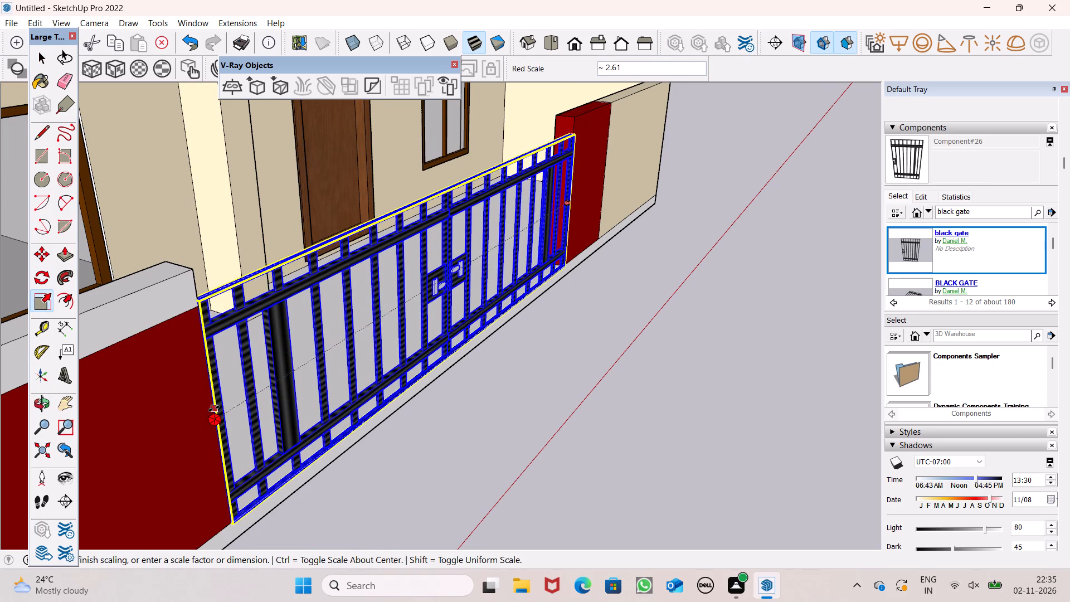
left_click_drag(214, 409, 213, 409)
Scale the gate group upward along the blue axis from its top centre to make it taller.
scroll(472, 185, "down", 2)
middle_click_drag(564, 230, 420, 406)
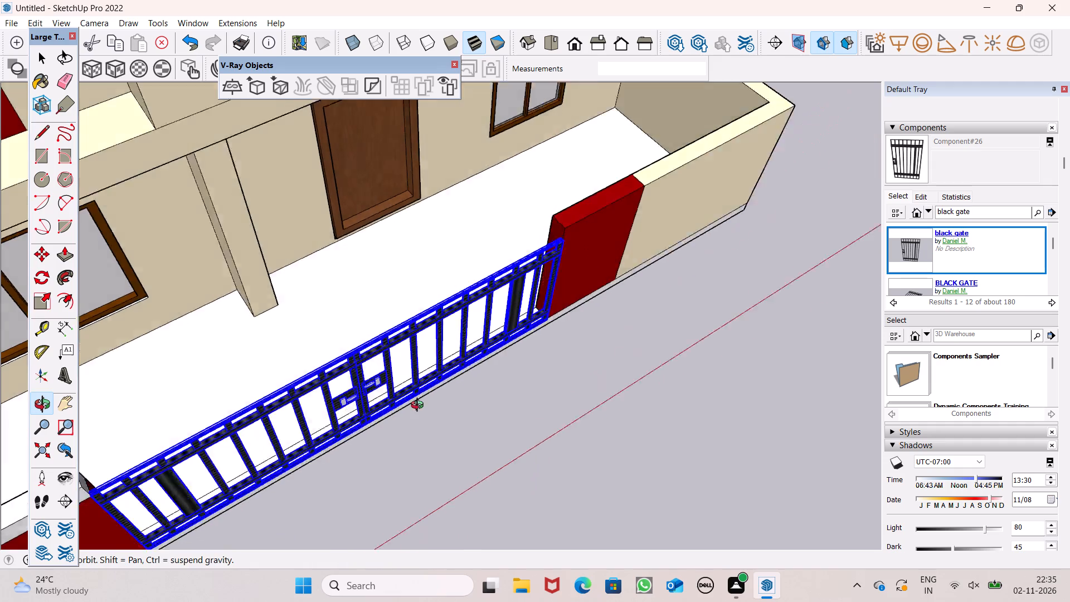
middle_click_drag(420, 406, 401, 415)
left_click_drag(327, 366, 325, 360)
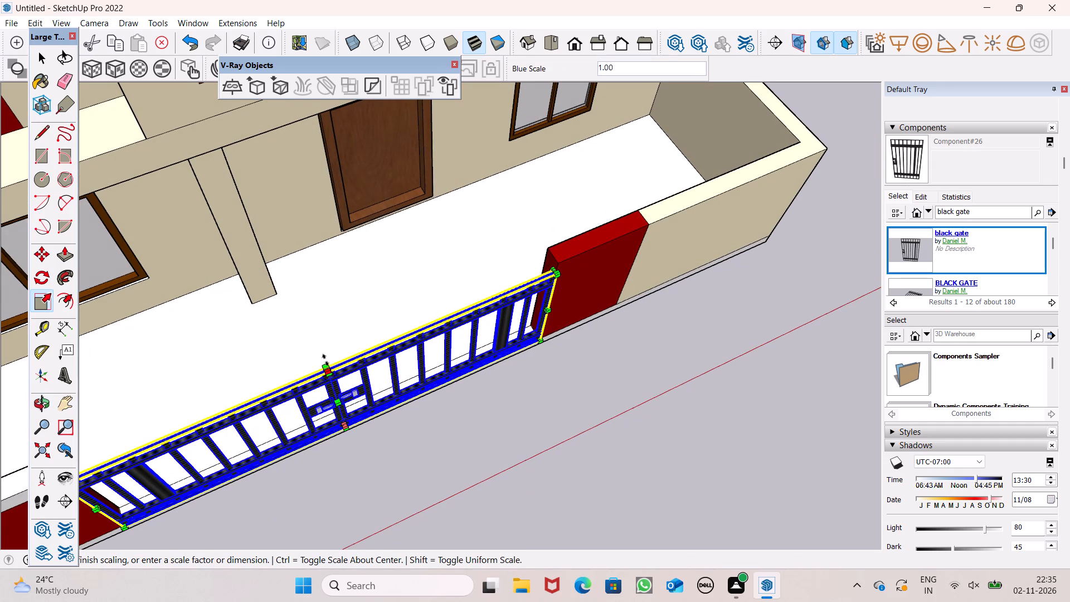
left_click_drag(325, 360, 304, 334)
Increase the gate group's height a second time by scaling its top edge upward along the blue axis.
scroll(429, 294, "down", 5)
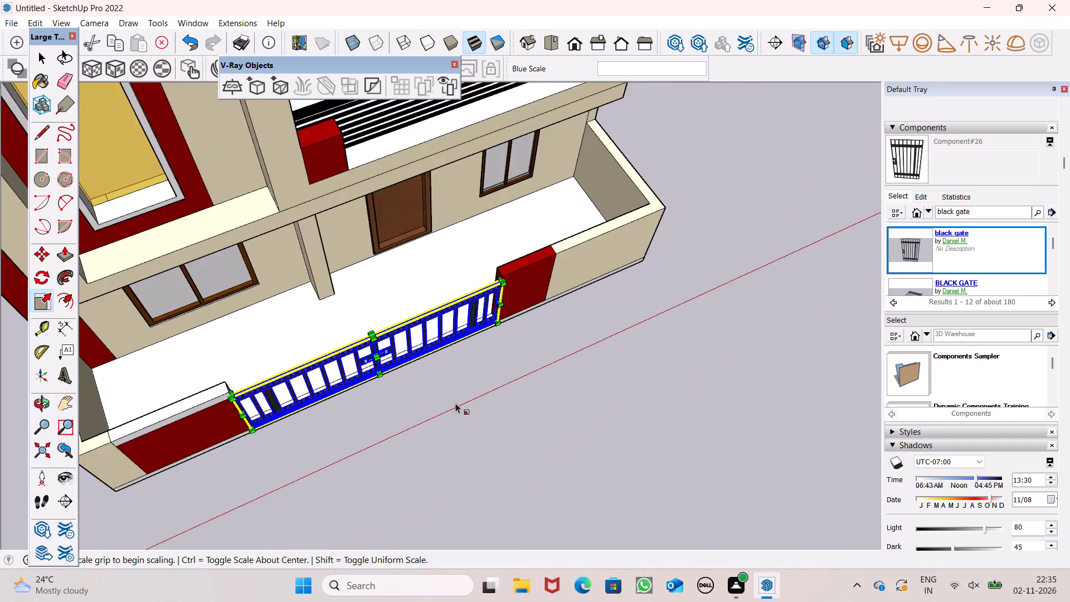
middle_click_drag(454, 404, 315, 63)
scroll(323, 270, "up", 7)
middle_click_drag(460, 405, 381, 513)
scroll(376, 518, "up", 1)
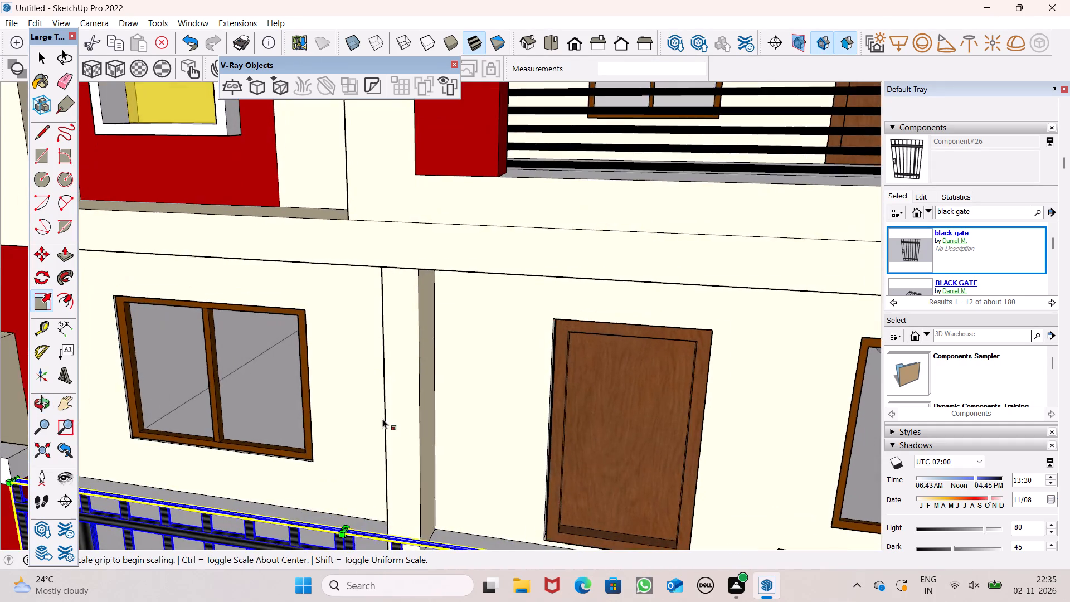
scroll(405, 342, "down", 6)
middle_click_drag(396, 459, 379, 534)
scroll(368, 526, "up", 7)
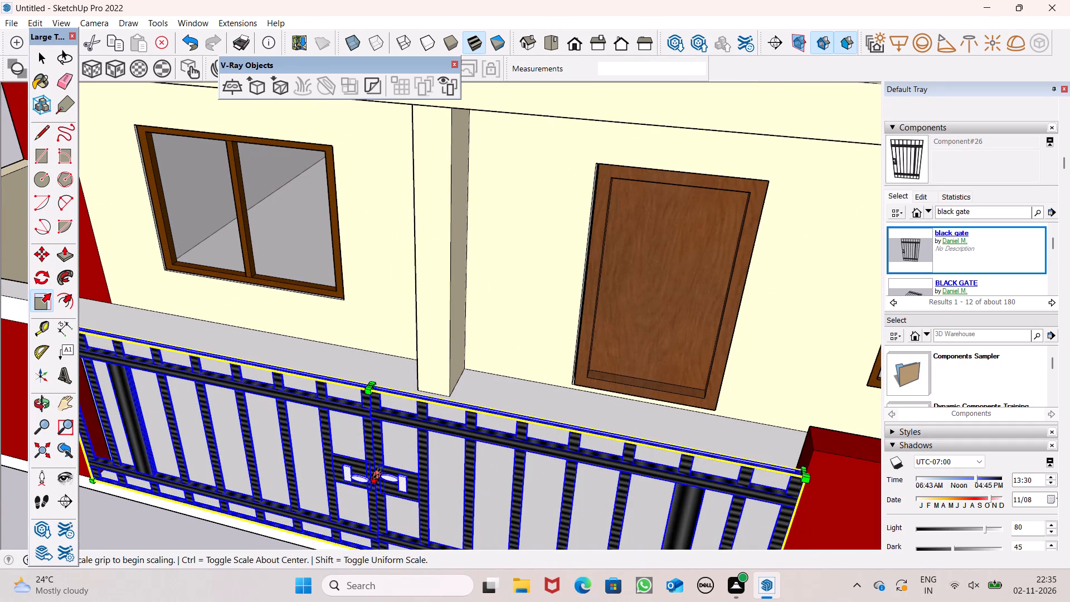
left_click_drag(377, 473, 385, 461)
left_click_drag(375, 378, 372, 370)
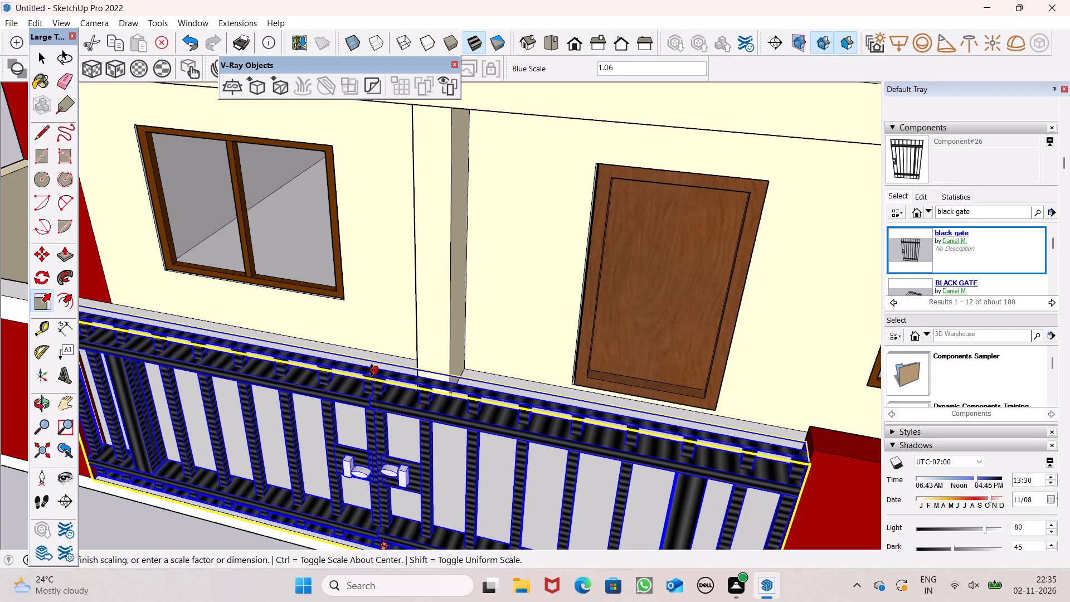
left_click_drag(372, 370, 372, 344)
Stretch the gate group's top a little higher so it rises above the red entrance walls, and deselect it.
scroll(386, 312, "down", 7)
middle_click_drag(387, 350, 424, 244)
scroll(424, 244, "up", 1)
scroll(380, 281, "up", 5)
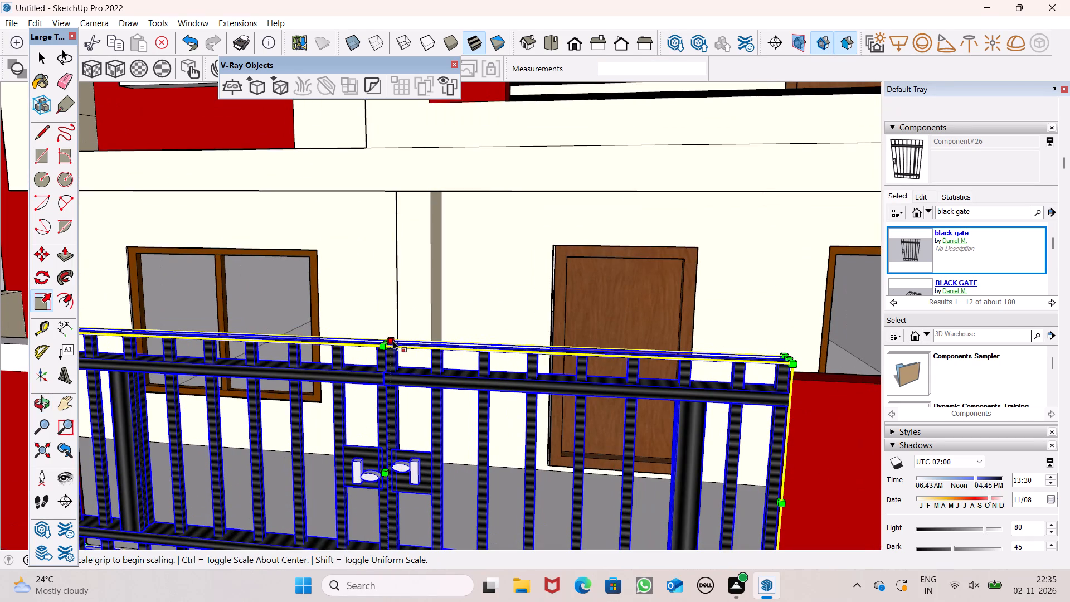
left_click_drag(390, 341, 390, 314)
scroll(389, 291, "down", 7)
key("space")
scroll(438, 233, "down", 4)
left_click(273, 544)
Examine the whole front facade with the enlarged gate from several angles.
scroll(265, 465, "down", 5)
middle_click_drag(298, 466, 304, 466)
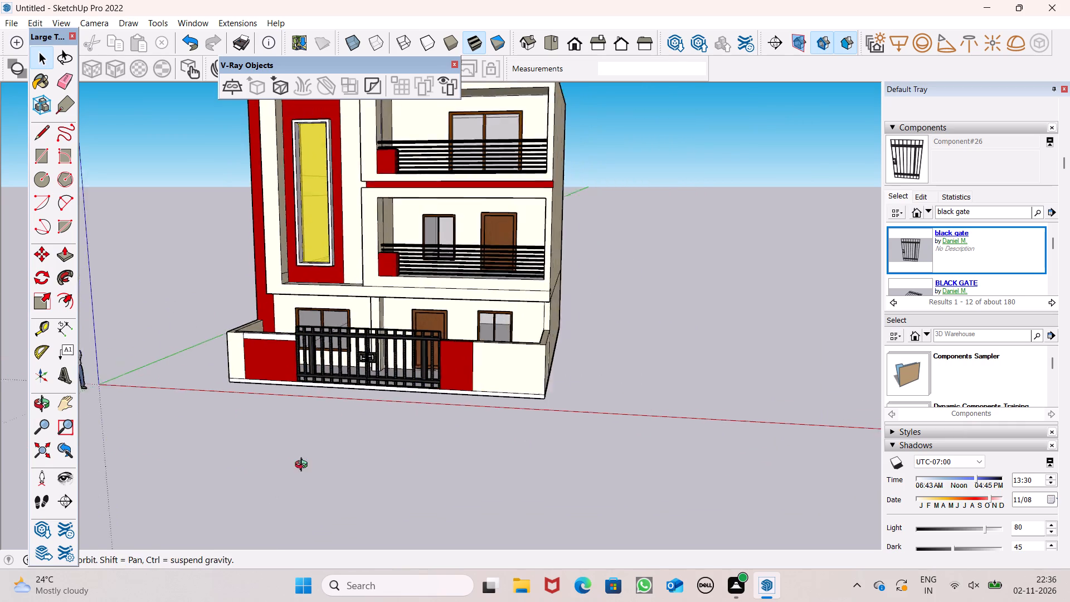
middle_click_drag(304, 466, 439, 439)
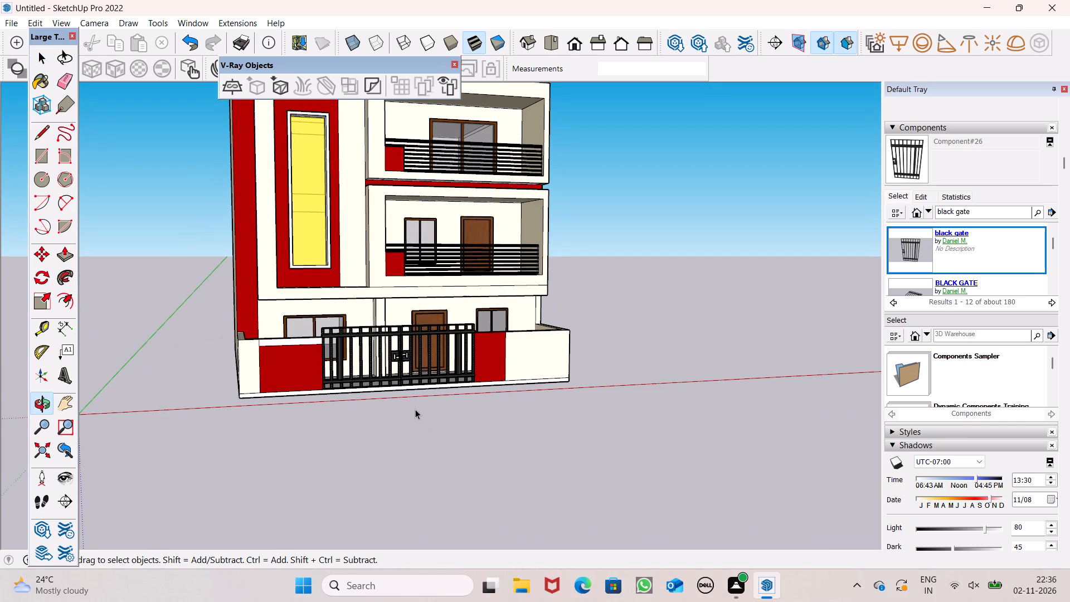
scroll(372, 344, "down", 4)
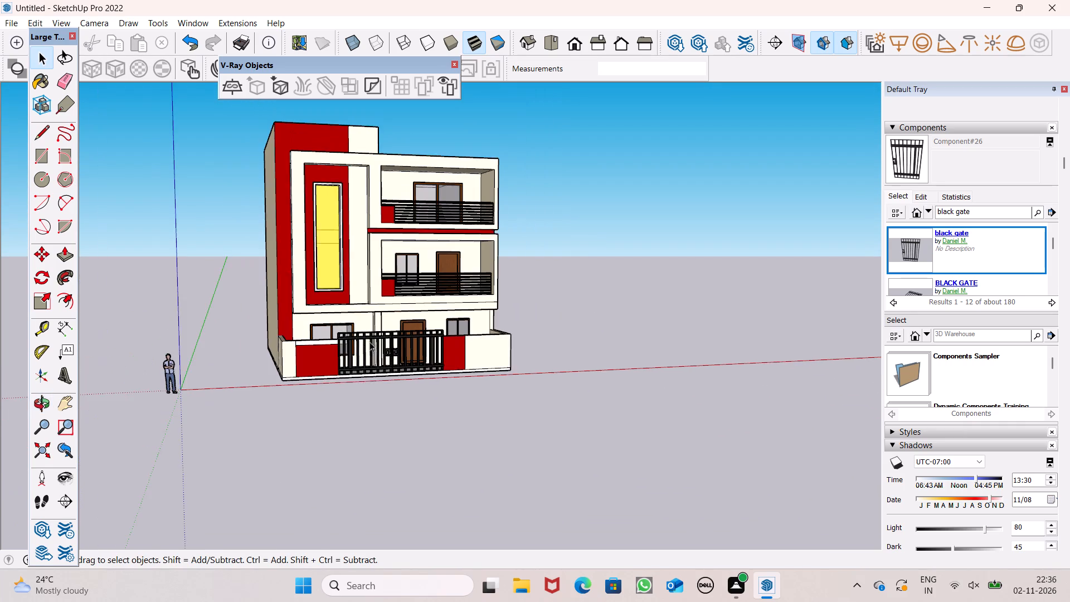
middle_click_drag(366, 342, 313, 367)
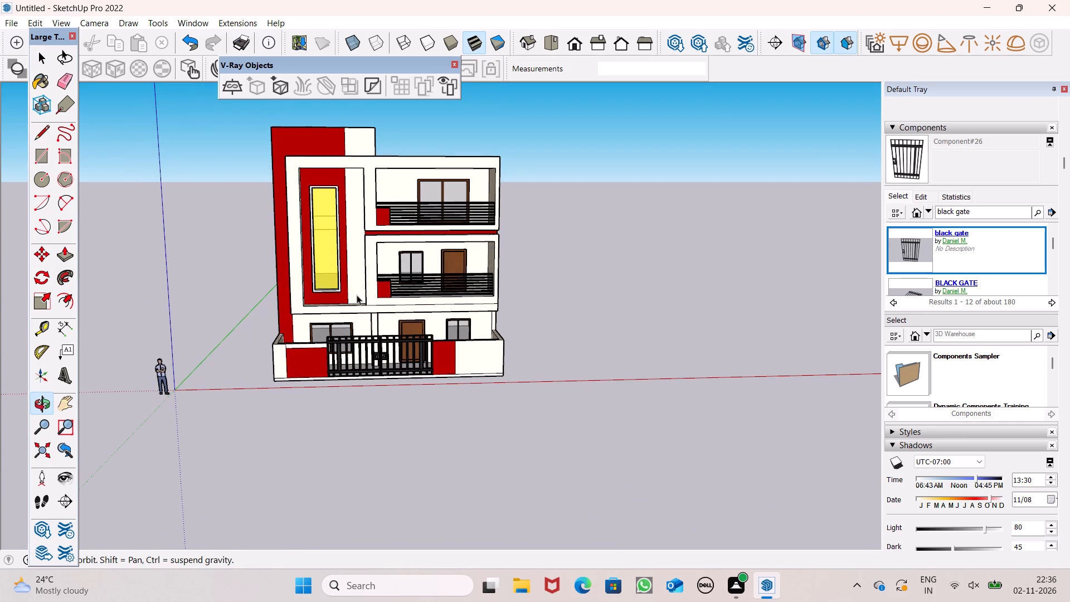
scroll(414, 309, "down", 2)
middle_click_drag(430, 308, 391, 346)
middle_click_drag(389, 339, 398, 276)
scroll(396, 295, "up", 1)
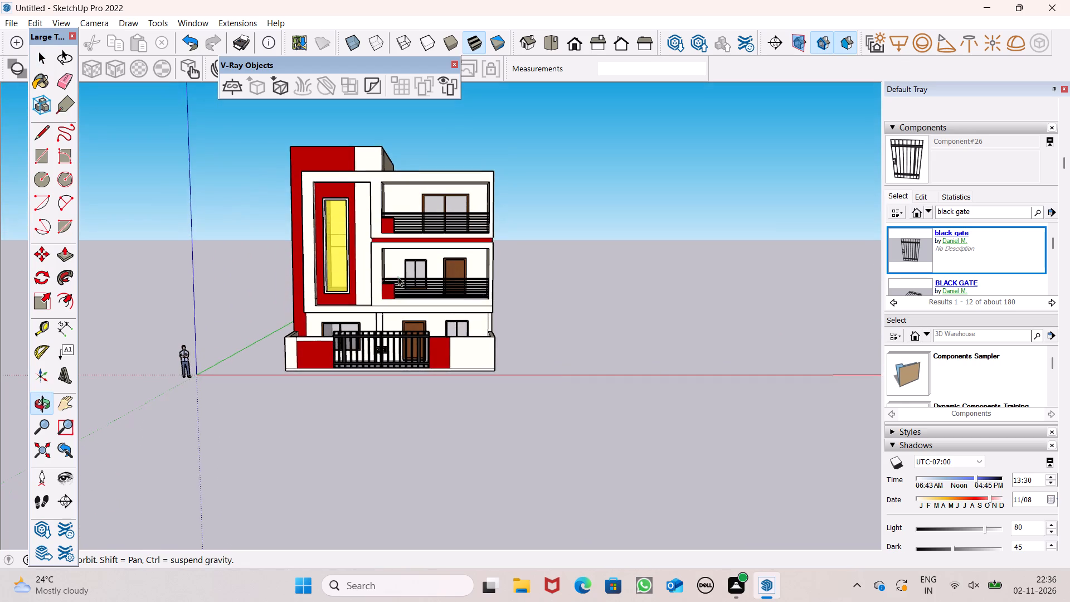
middle_click_drag(398, 276, 398, 281)
scroll(378, 286, "up", 3)
scroll(375, 316, "down", 1)
scroll(325, 267, "down", 2)
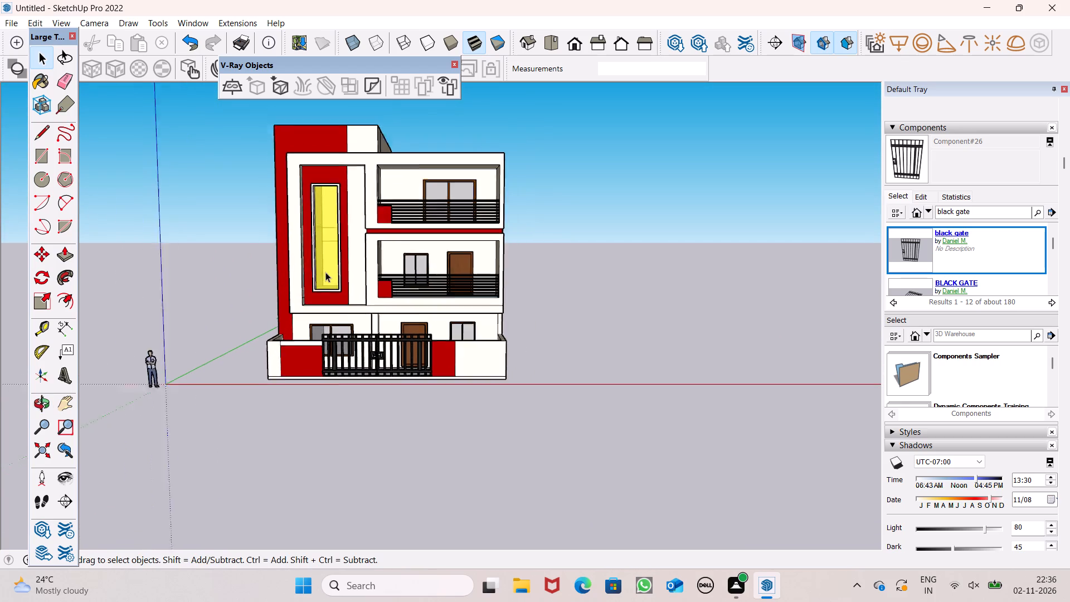
Draw a square of about 1' near the upper outer corner of the red wall at the top of the tower.
scroll(325, 272, "down", 2)
scroll(285, 118, "up", 7)
left_click(43, 158)
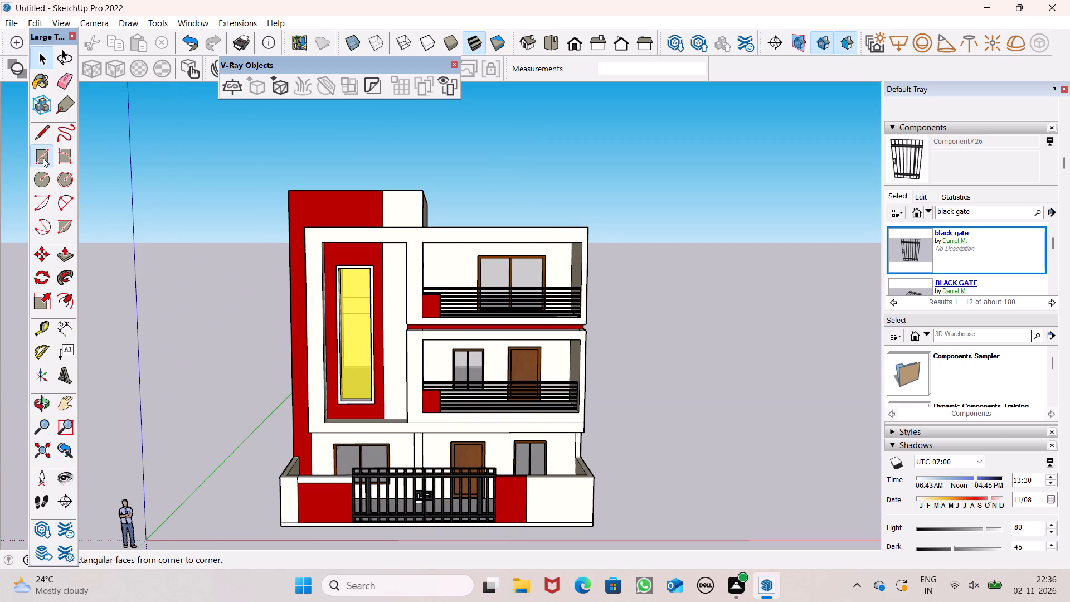
scroll(240, 202, "down", 2)
scroll(216, 244, "up", 6)
scroll(346, 187, "up", 5)
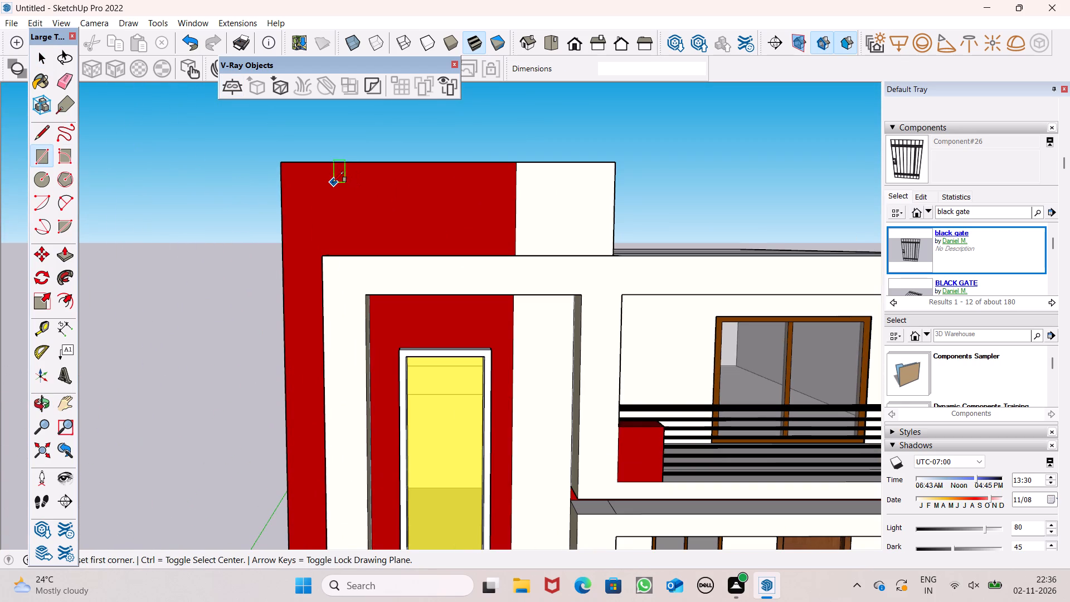
left_click(332, 182)
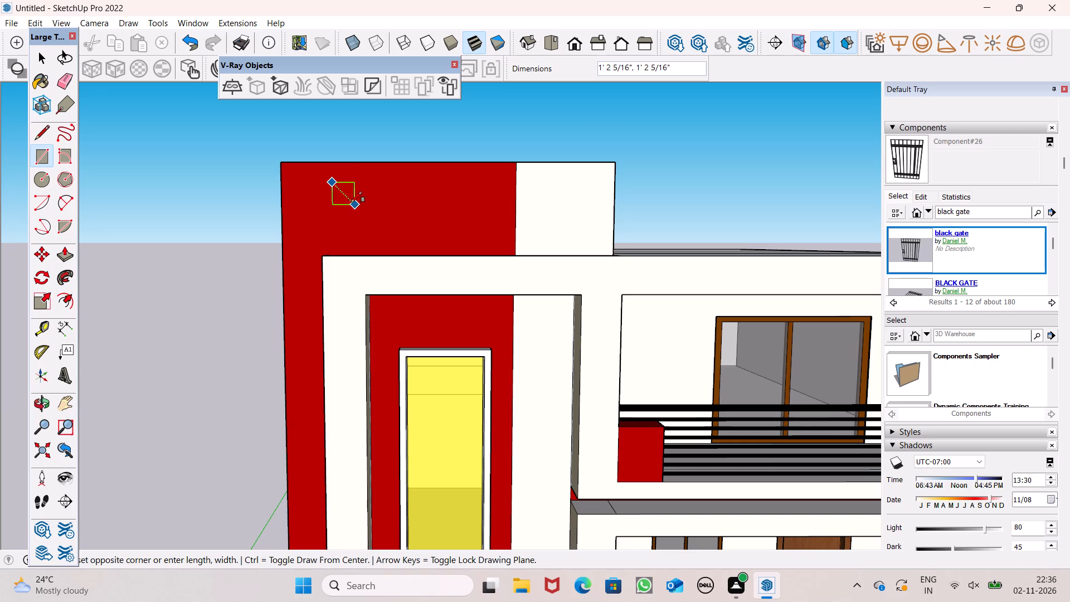
left_click(351, 201)
key("space")
Copy the square twice horizontally along the red tower wall, placing the second copy about 1' 6" from the first.
scroll(322, 170, "up", 7)
double_click(359, 210)
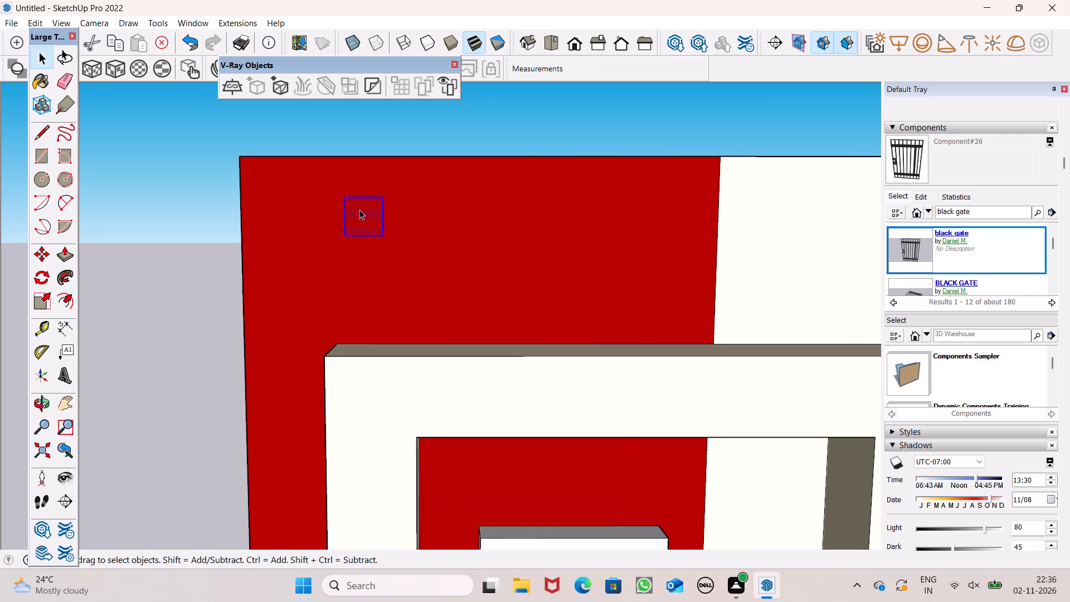
key("m")
key("Return")
left_click_drag(364, 231, 407, 230)
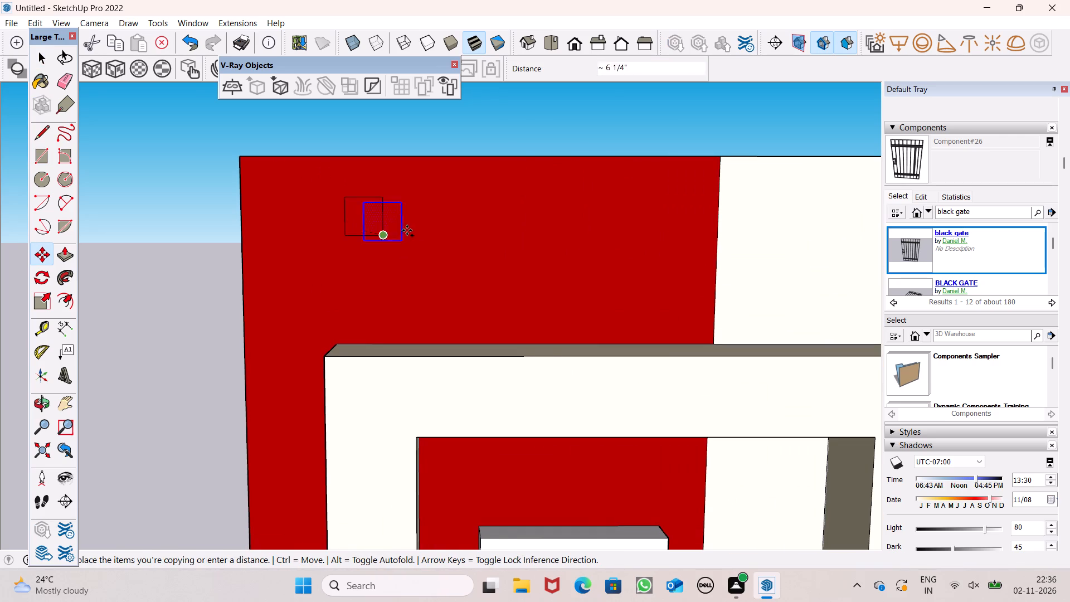
left_click_drag(407, 230, 415, 230)
left_click_drag(415, 228, 469, 222)
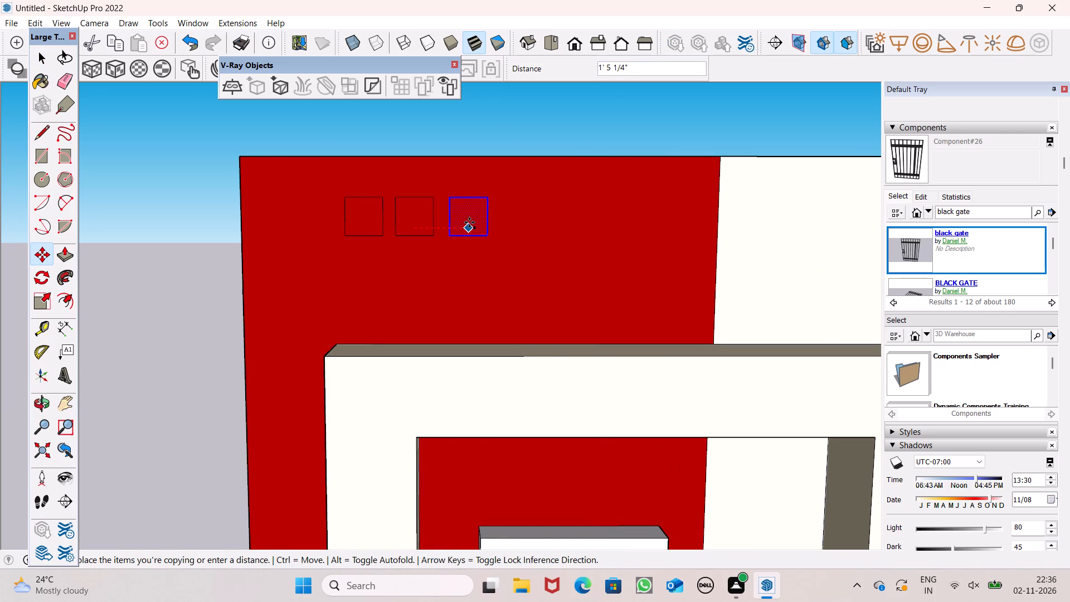
left_click_drag(469, 222, 470, 222)
key("space")
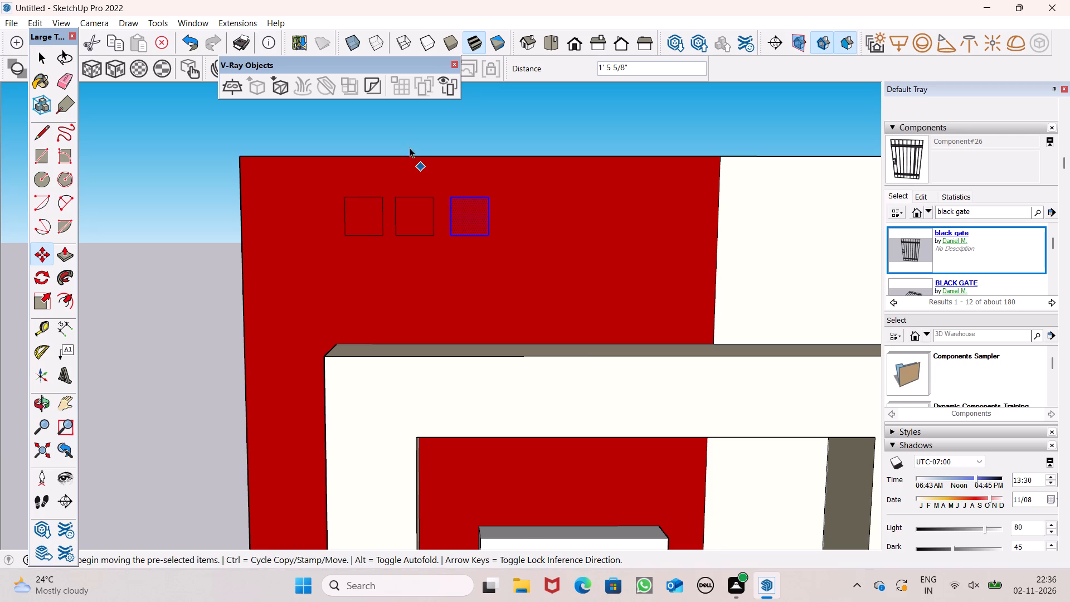
left_click(410, 144)
Draw a narrow upright rectangle about 10" high on the red tower wall, in line with the three squares.
left_click(38, 153)
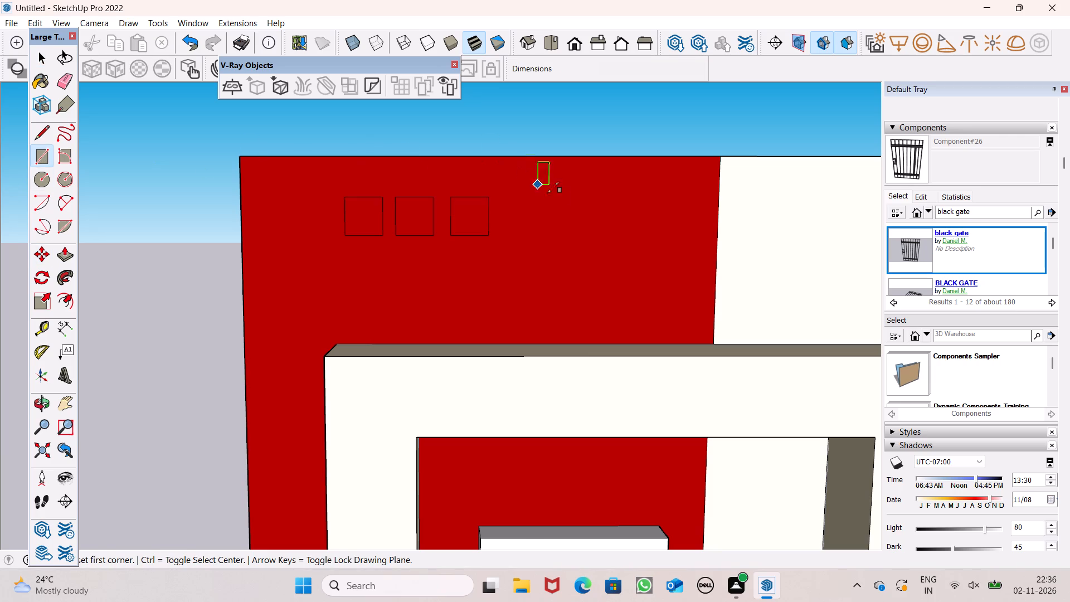
left_click(573, 196)
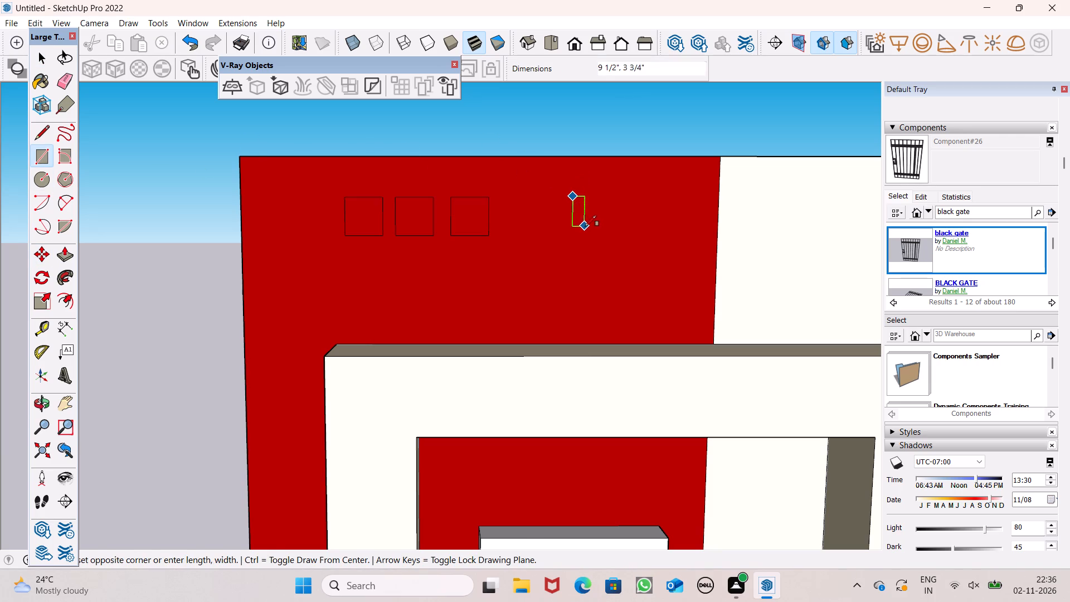
left_click(587, 226)
key("space")
Copy the narrow rectangle horizontally to make a matching one just beside it on the side away from the squares.
double_click(580, 216)
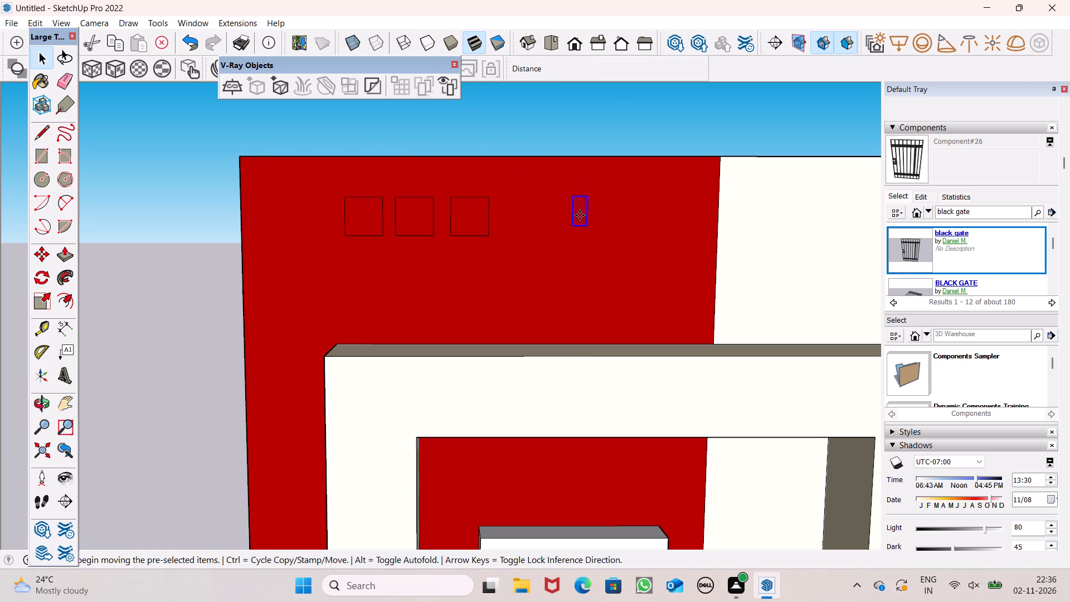
key("m")
key("Return")
left_click_drag(583, 214, 610, 218)
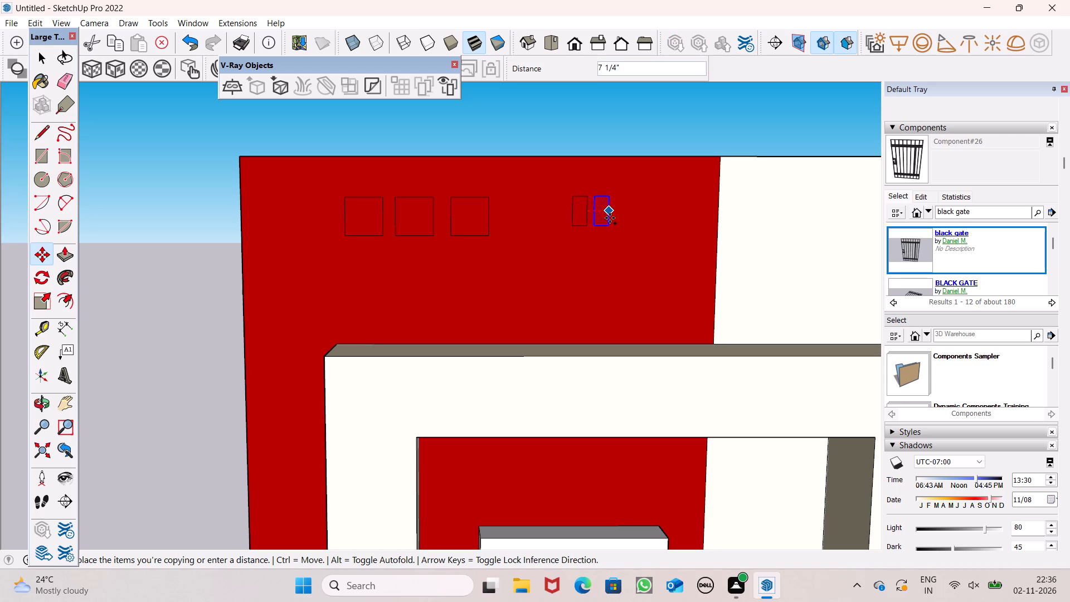
left_click_drag(610, 218, 612, 215)
key("space")
left_click(588, 130)
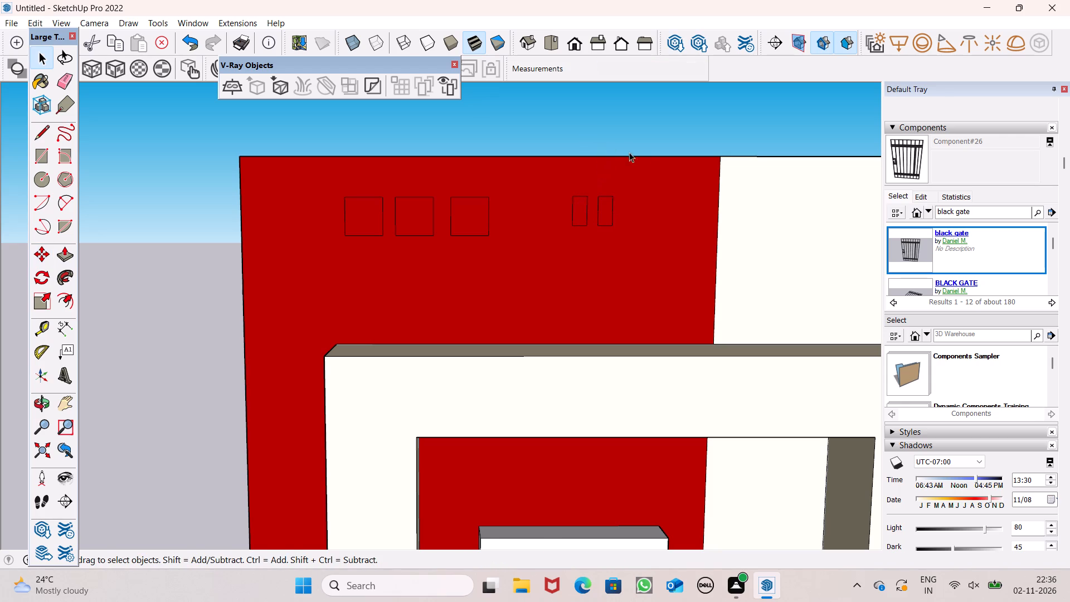
Paint the three squares and two narrow rectangles on the red tower wall with pale cream Color E01.
scroll(966, 354, "down", 3)
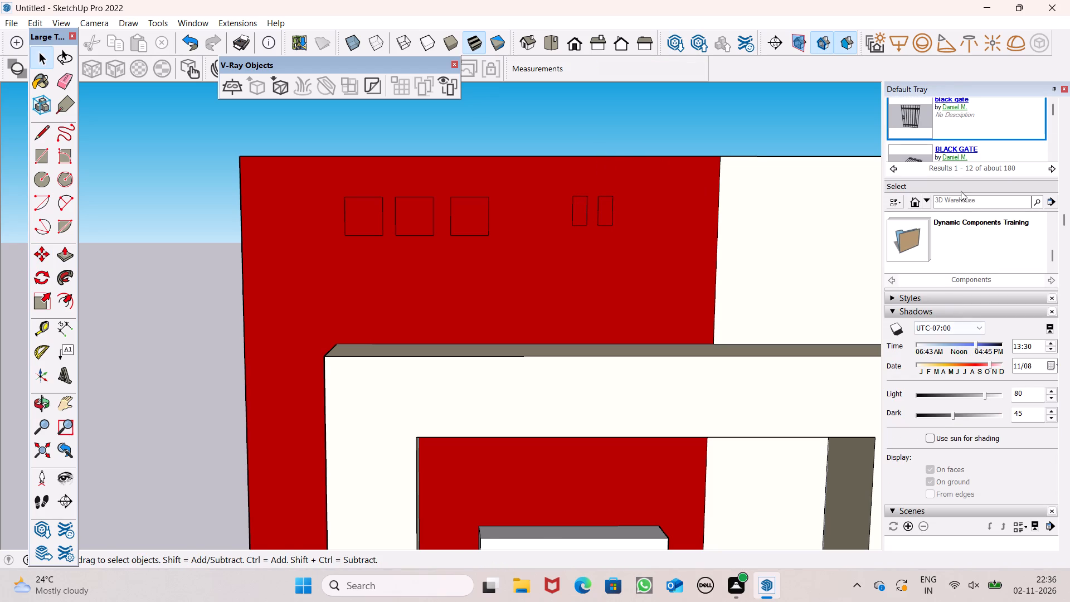
scroll(966, 261, "down", 11)
scroll(954, 324, "down", 2)
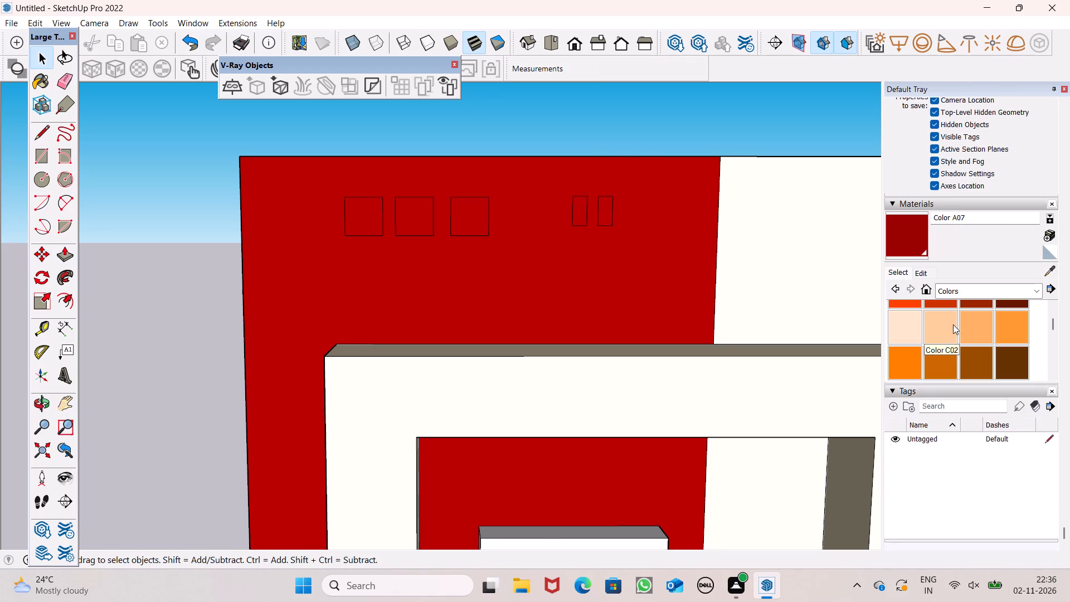
scroll(927, 324, "down", 2)
left_click(916, 339)
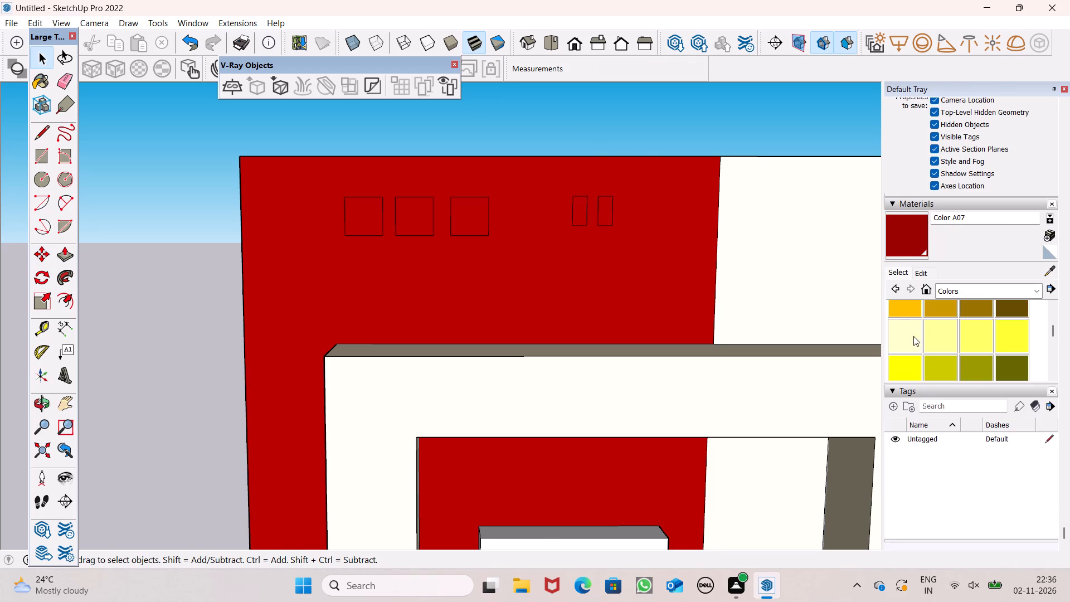
scroll(490, 211, "up", 6)
left_click(475, 211)
left_click(319, 217)
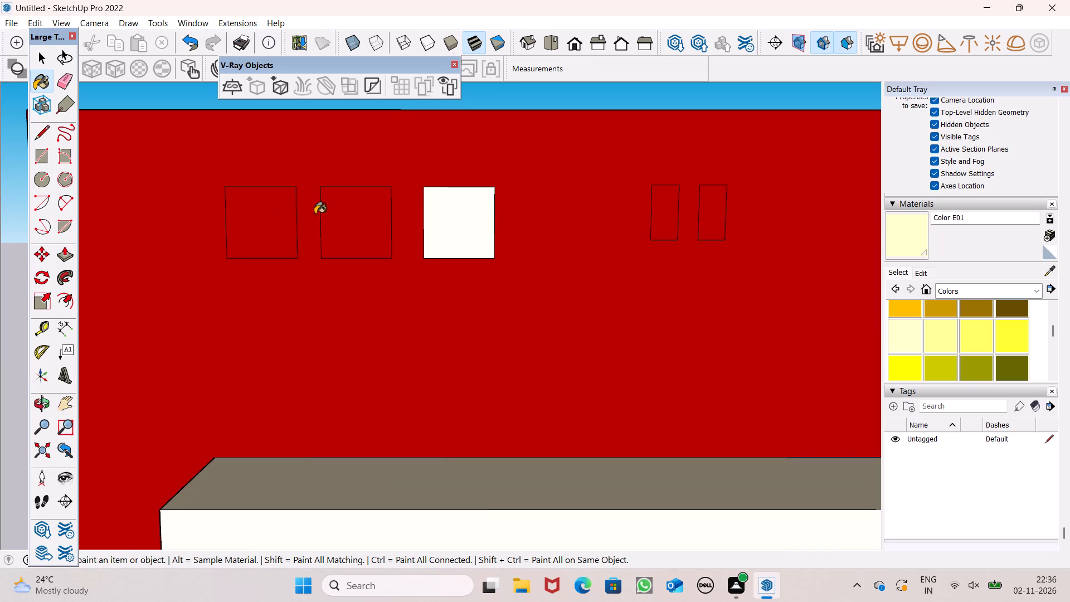
key("ctrl+z")
left_click(364, 235)
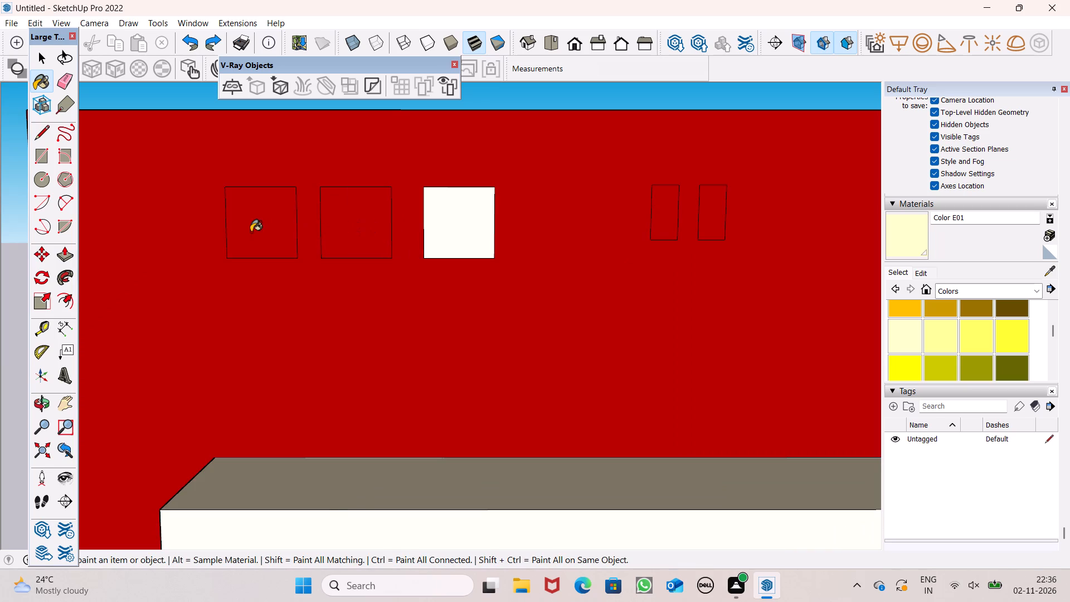
left_click_drag(250, 232, 264, 231)
left_click(656, 228)
left_click(716, 217)
scroll(417, 214, "down", 7)
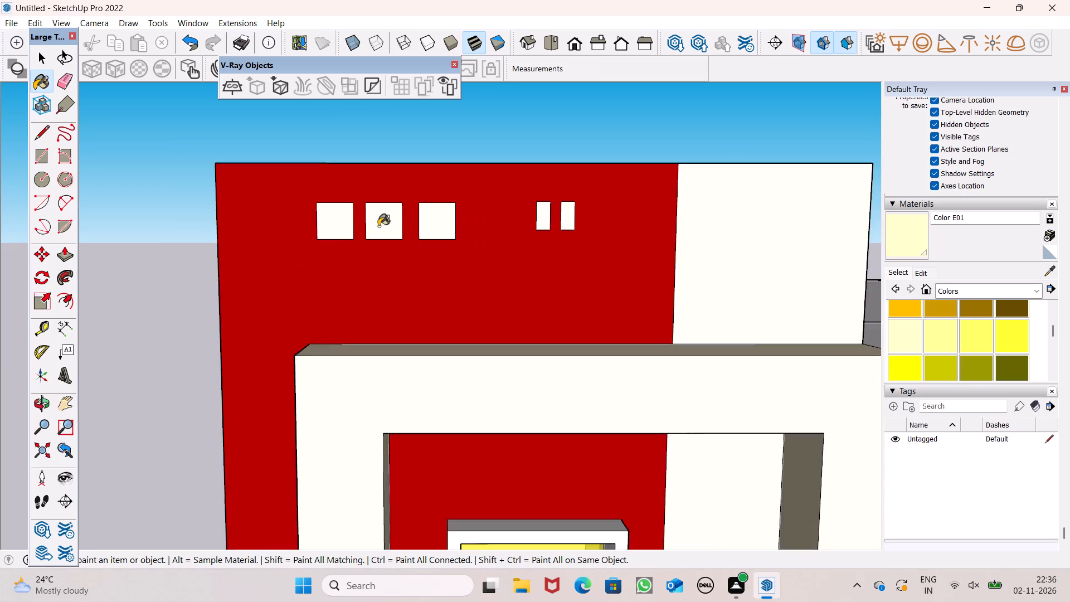
scroll(377, 221, "down", 3)
key("space")
Explode the glass group of the top-floor balcony window.
middle_click_drag(502, 312, 505, 425)
scroll(315, 127, "down", 3)
middle_click_drag(427, 263, 435, 104)
scroll(394, 190, "down", 4)
scroll(345, 198, "down", 3)
middle_click_drag(369, 260, 368, 305)
middle_click_drag(338, 254, 309, 265)
scroll(363, 230, "down", 2)
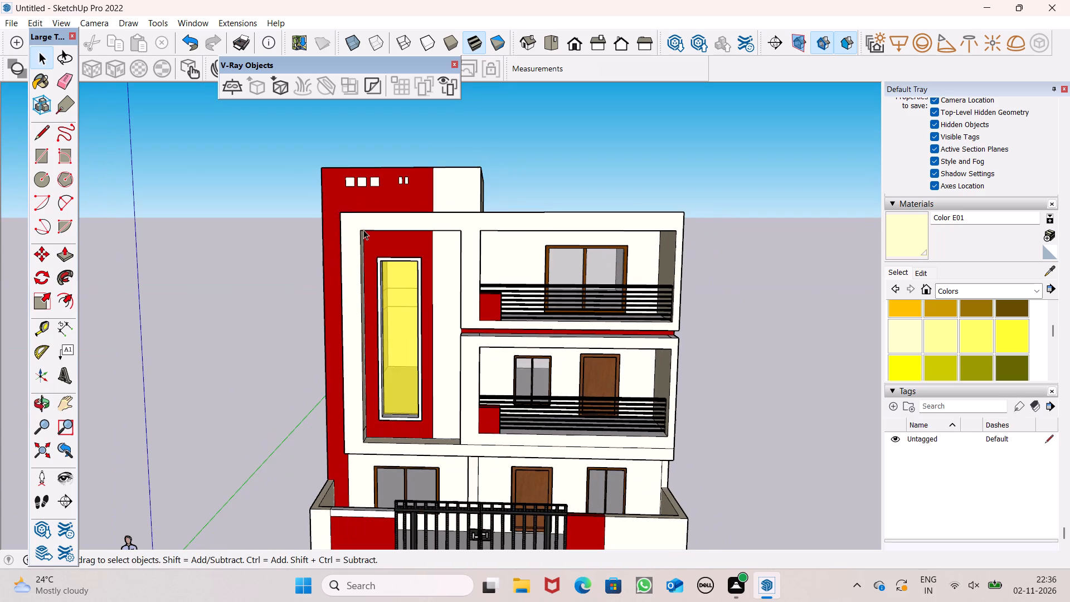
left_click(554, 261)
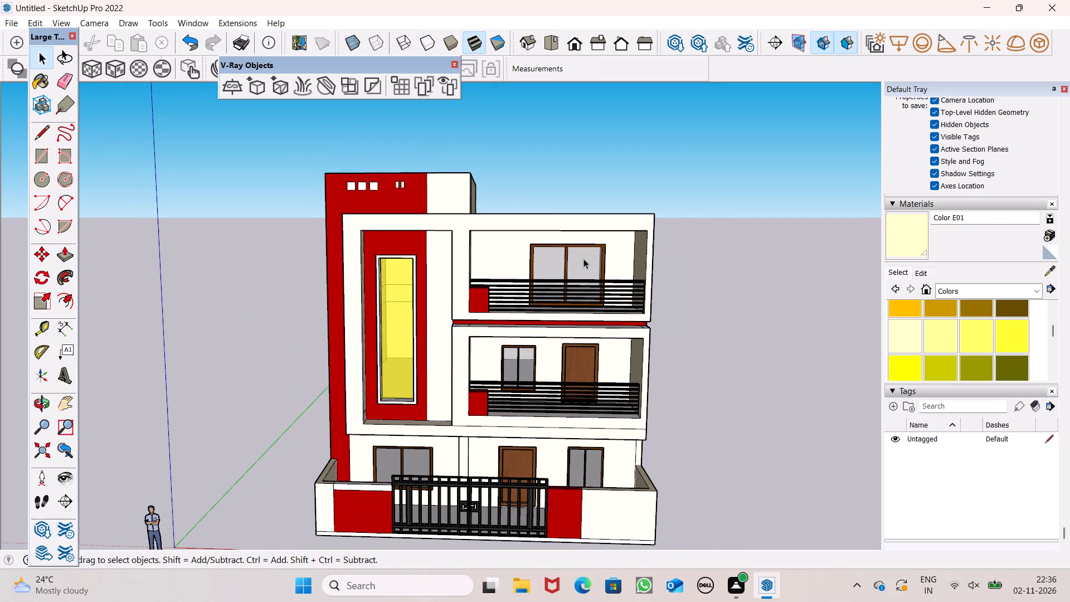
left_click(977, 292)
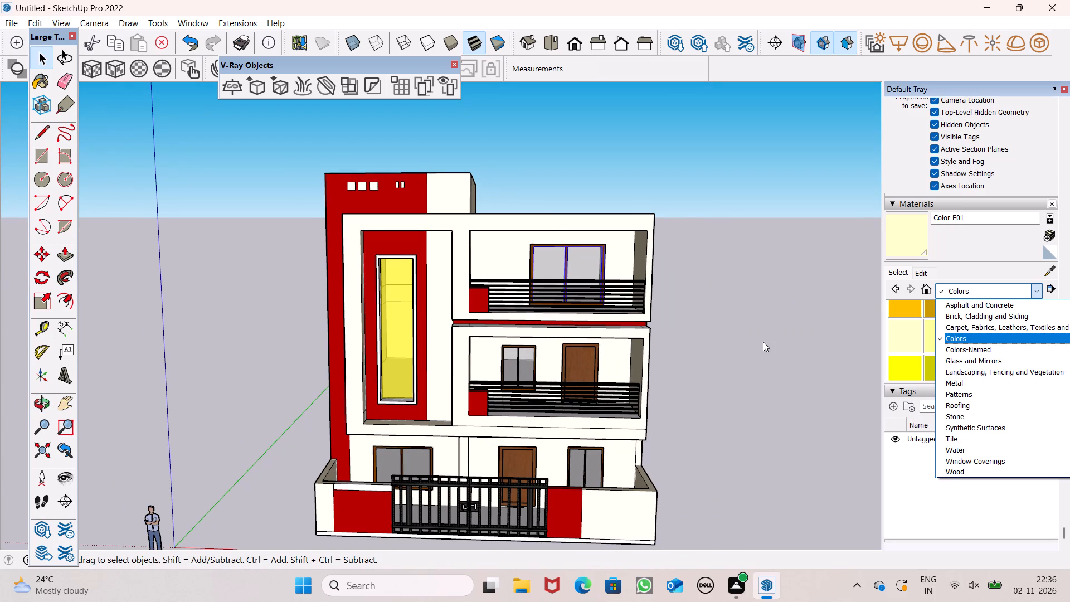
left_click(714, 293)
scroll(600, 257, "up", 7)
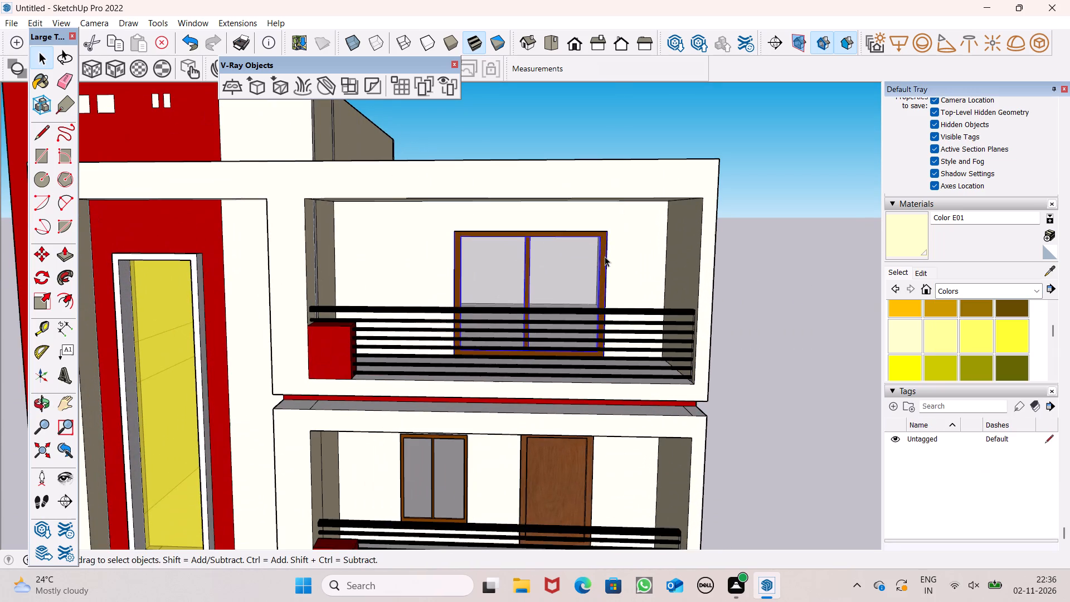
left_click(582, 264)
right_click(582, 264)
left_click(630, 356)
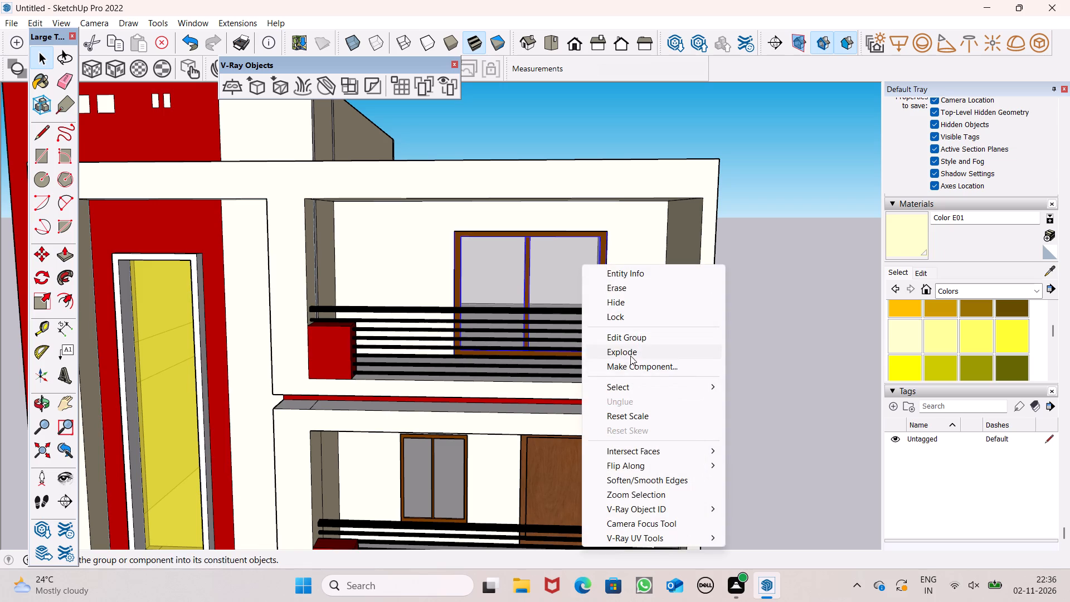
left_click(784, 325)
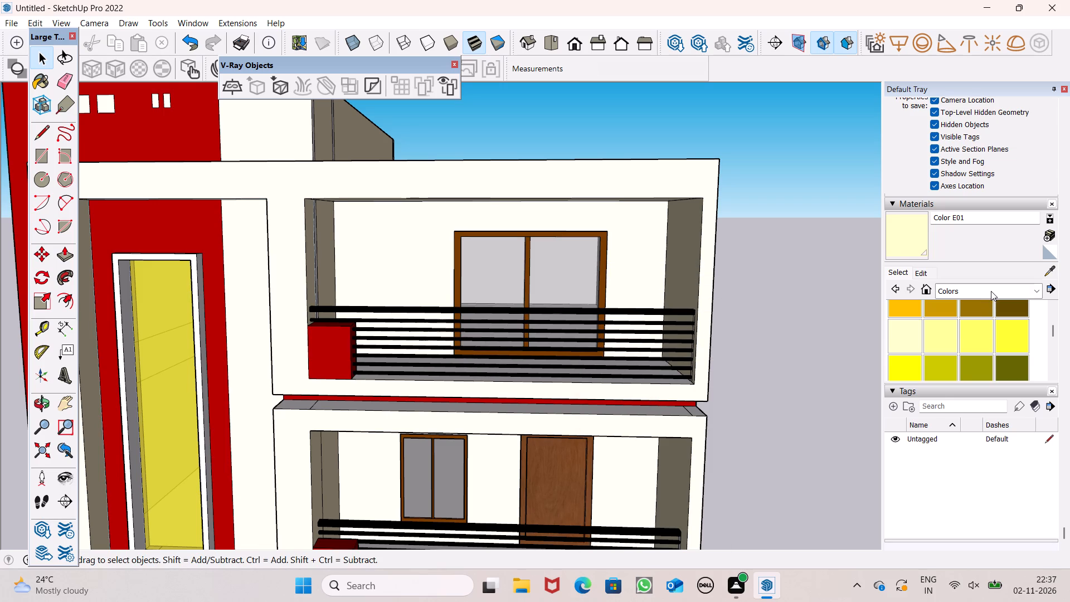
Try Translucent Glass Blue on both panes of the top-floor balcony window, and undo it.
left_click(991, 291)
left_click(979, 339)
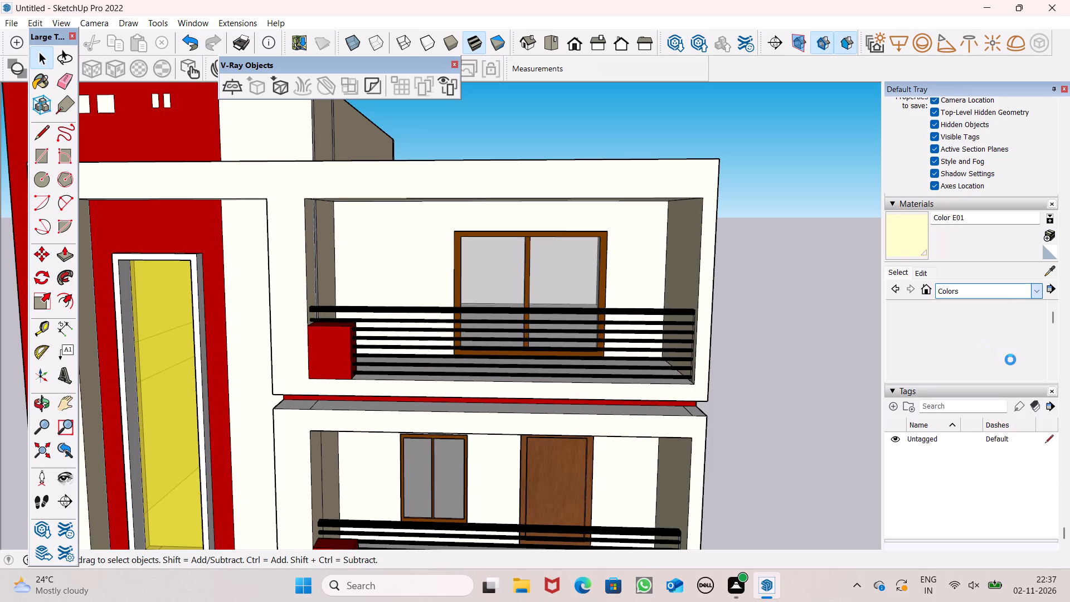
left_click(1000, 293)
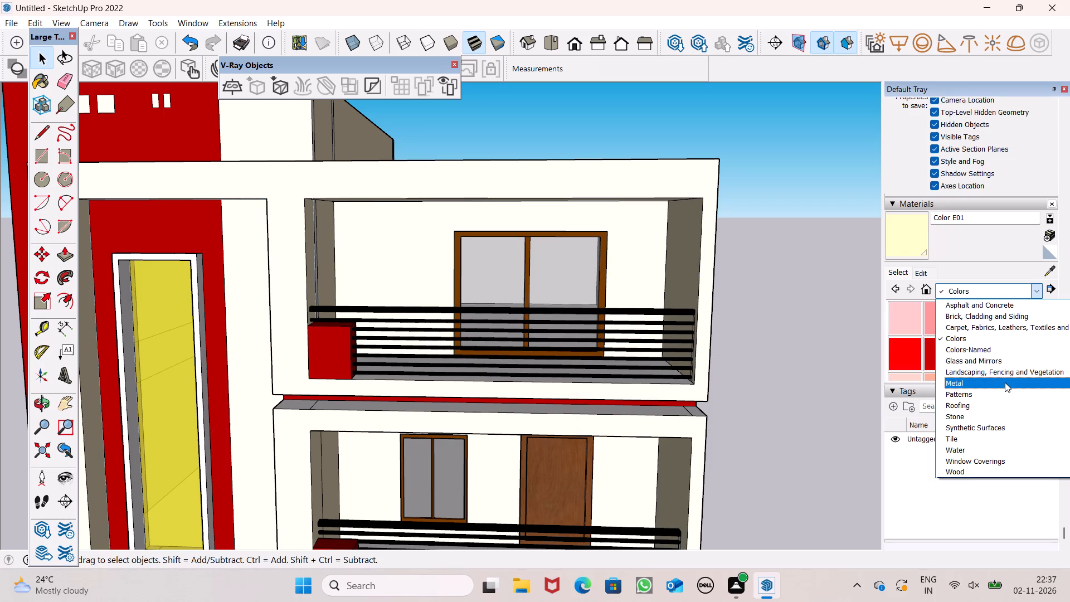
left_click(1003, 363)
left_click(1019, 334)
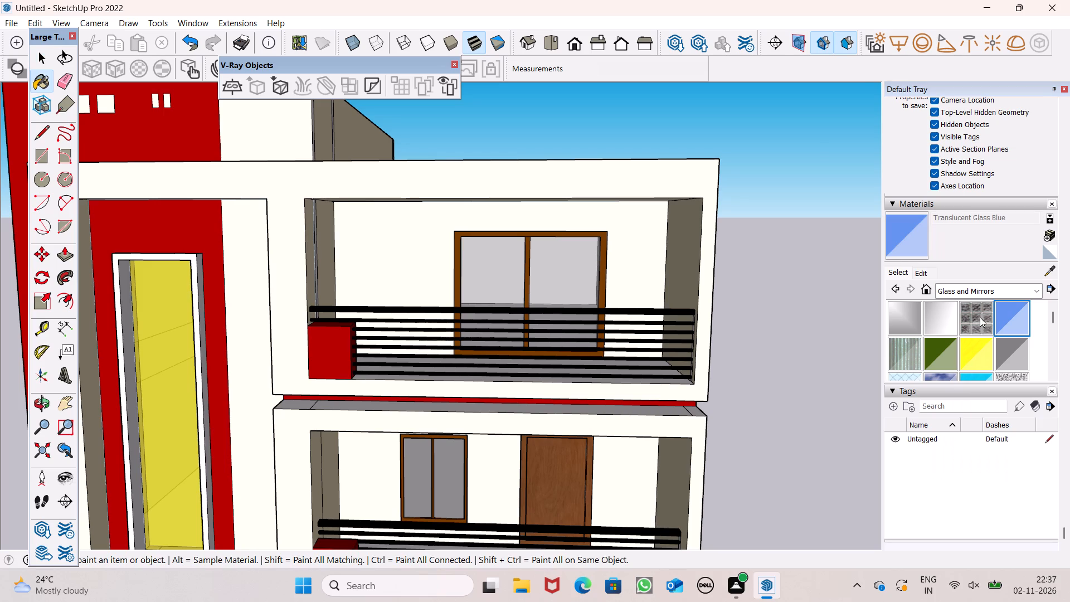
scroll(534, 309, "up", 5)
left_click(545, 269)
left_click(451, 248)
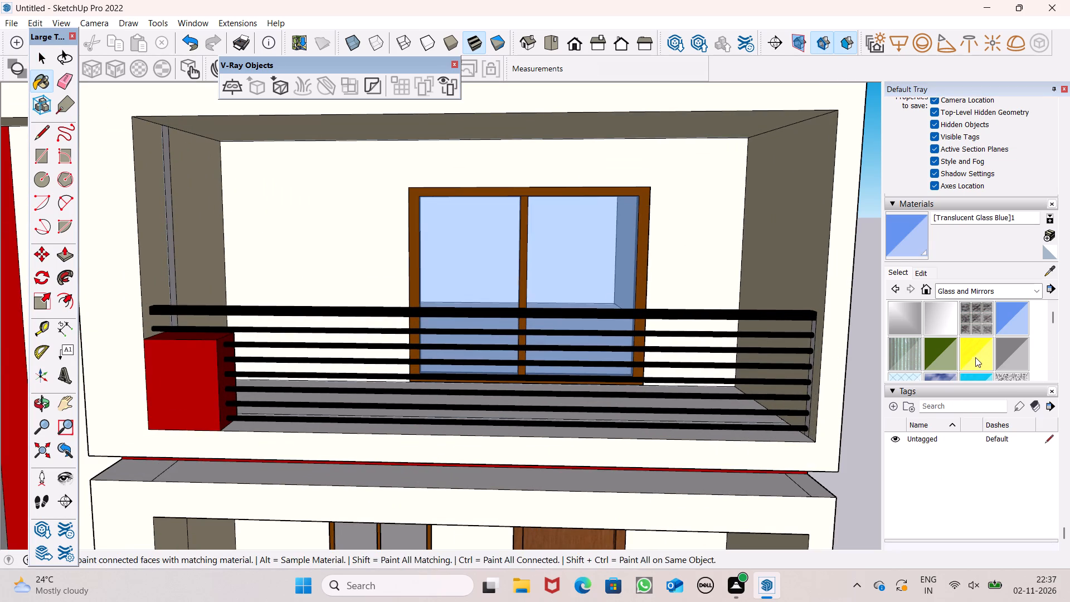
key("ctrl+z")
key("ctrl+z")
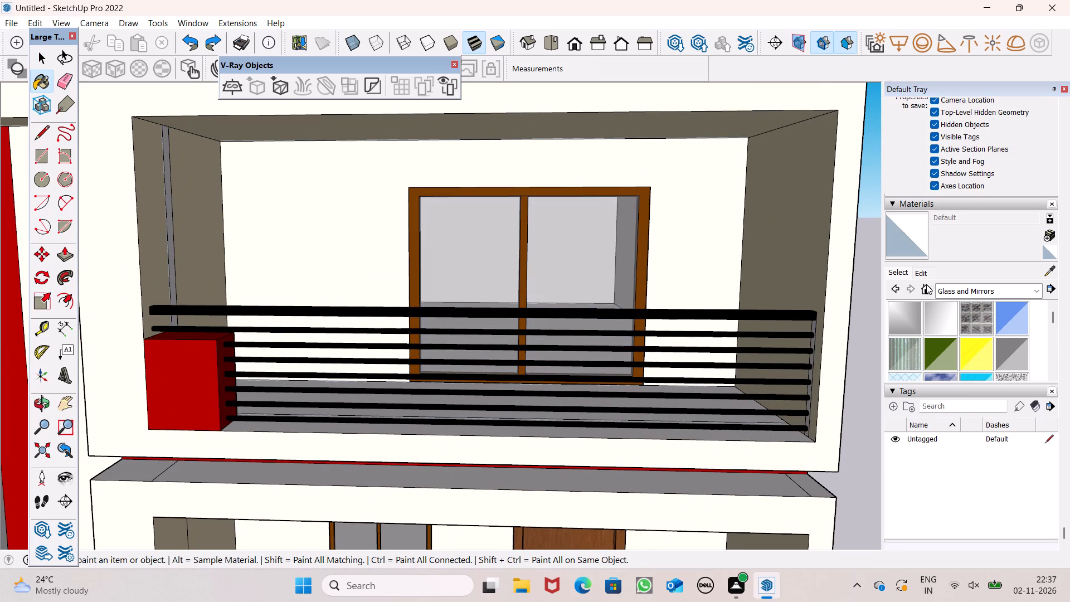
Apply Translucent Glass Gray to the top-floor balcony window pane and recolour that material yellow with RGB 238, 223, 60.
left_click(913, 272)
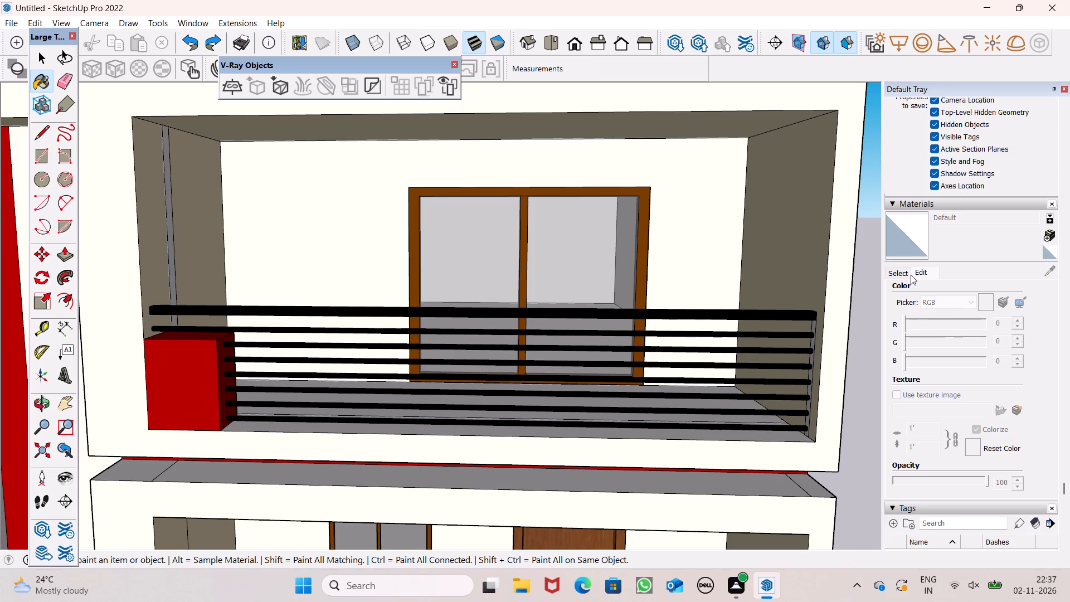
left_click(917, 270)
left_click(902, 269)
left_click(1008, 346)
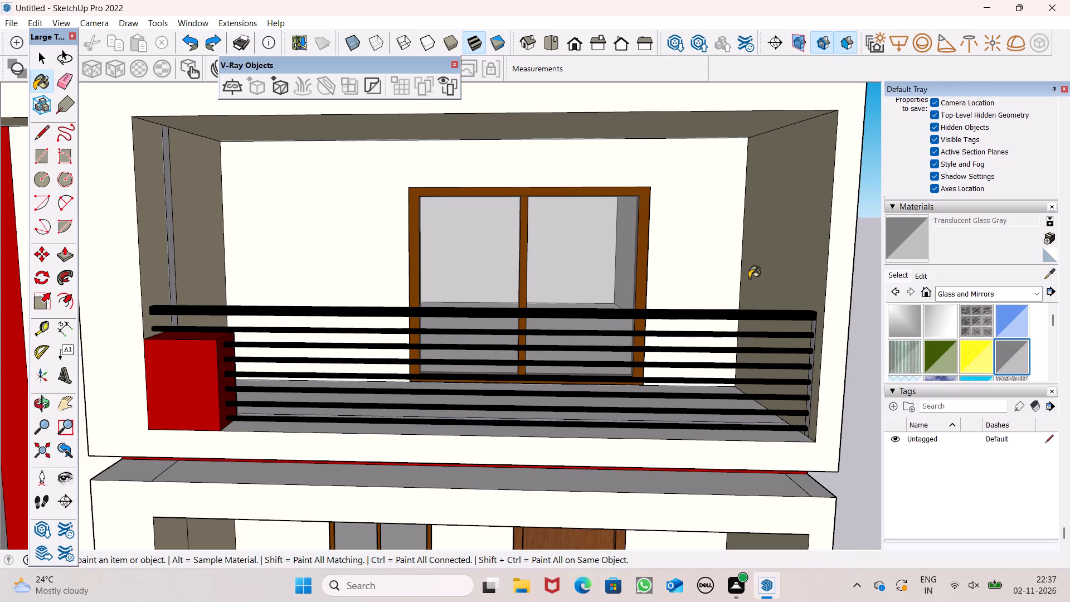
left_click(615, 247)
left_click(920, 276)
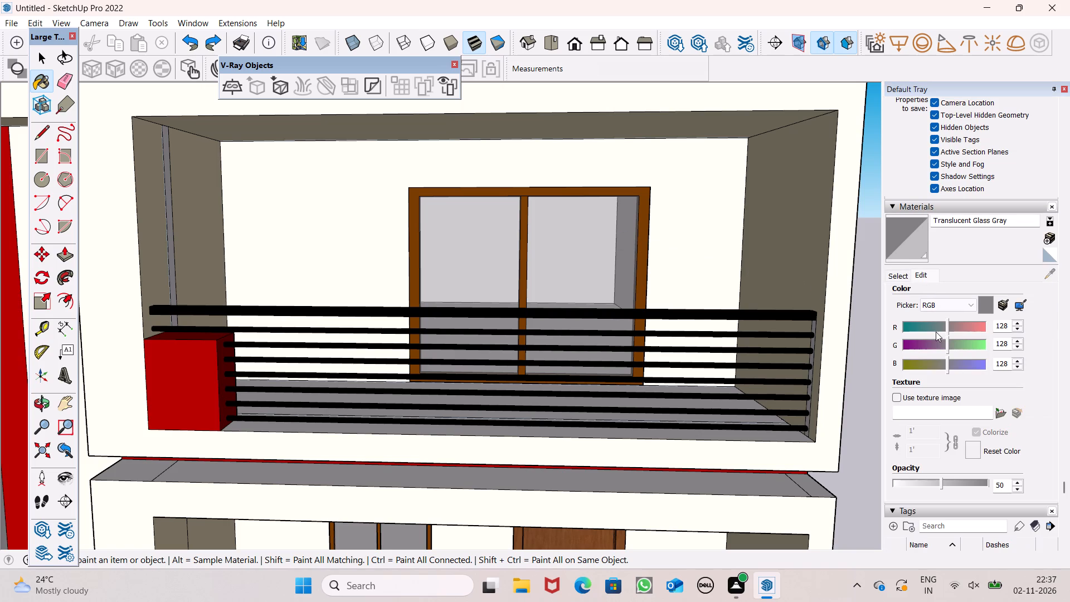
left_click_drag(929, 363, 924, 365)
left_click(976, 329)
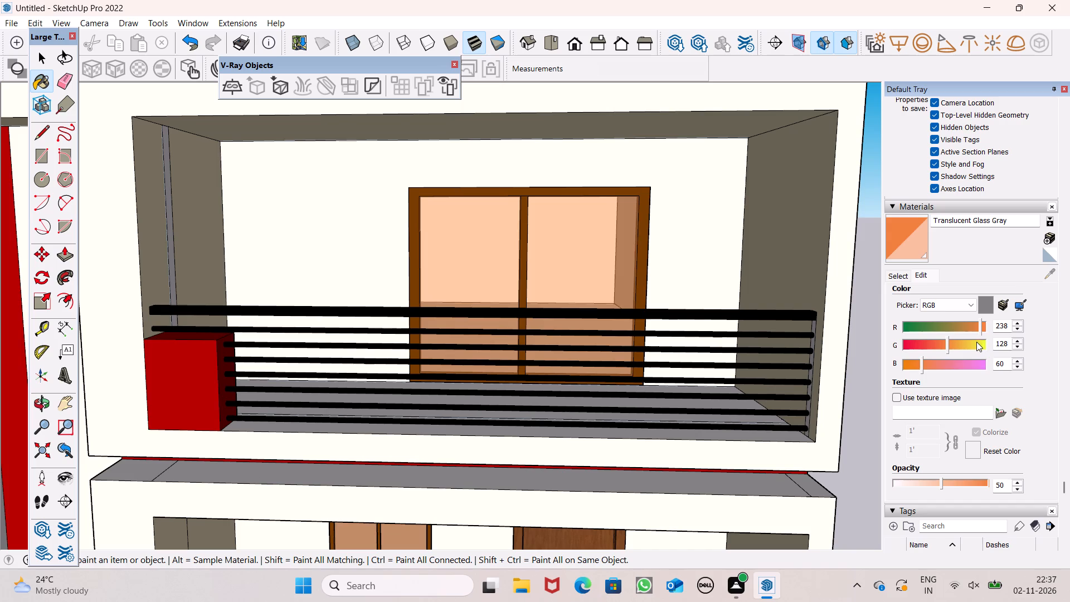
left_click(972, 343)
Examine the whole front facade with its coloured windows, tower panels, balconies and gate from several distances and angles.
scroll(814, 263, "down", 11)
scroll(722, 258, "down", 5)
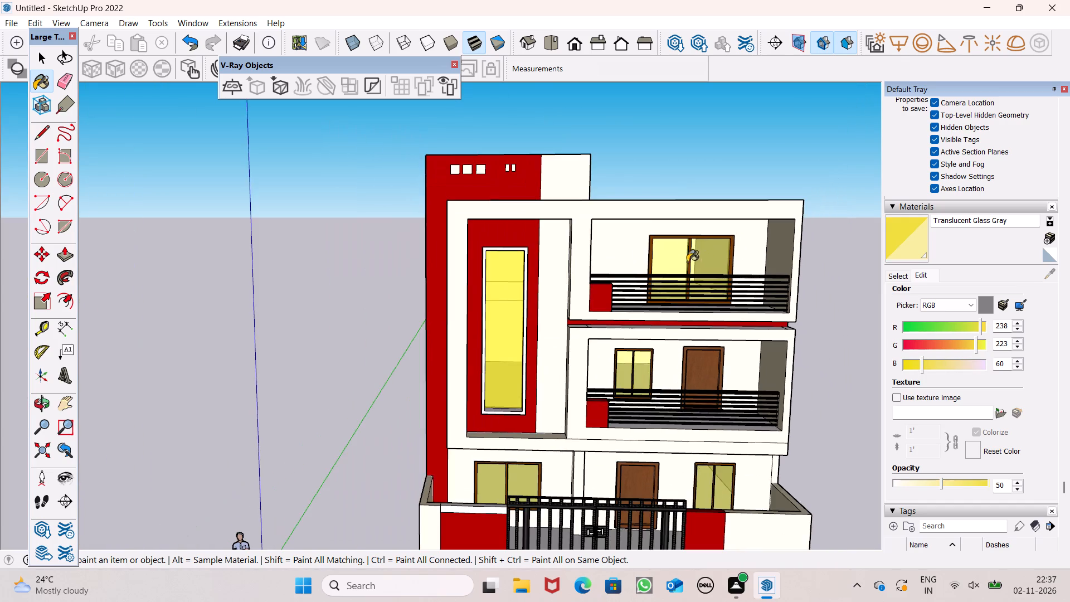
key("space")
scroll(651, 256, "down", 3)
left_click(671, 208)
key("space")
left_click(671, 207)
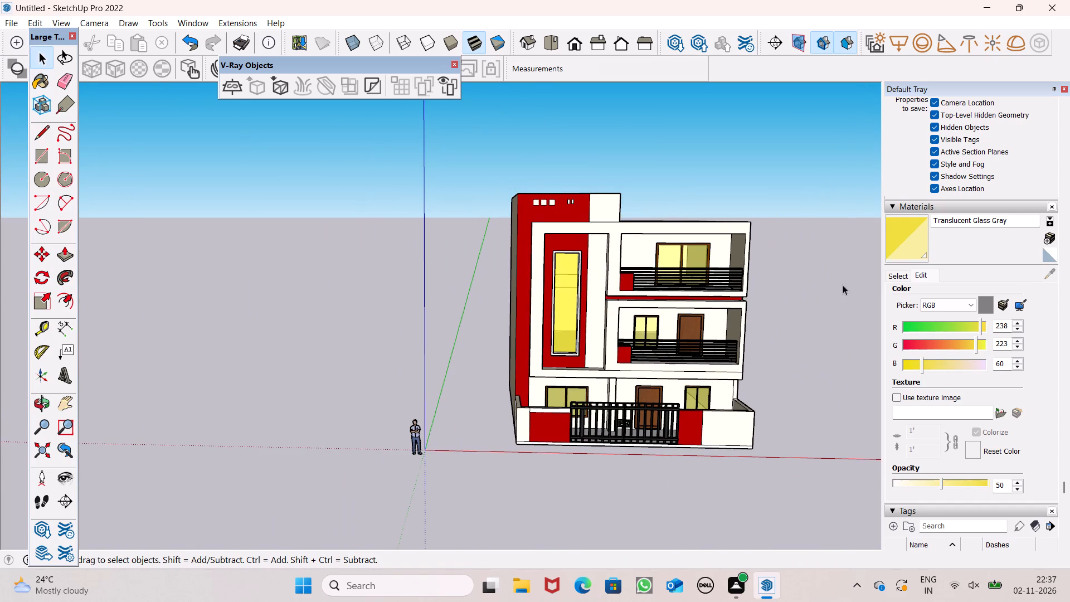
middle_click_drag(842, 293, 765, 293)
key("space")
left_click(782, 298)
scroll(784, 297, "down", 5)
left_click(804, 328)
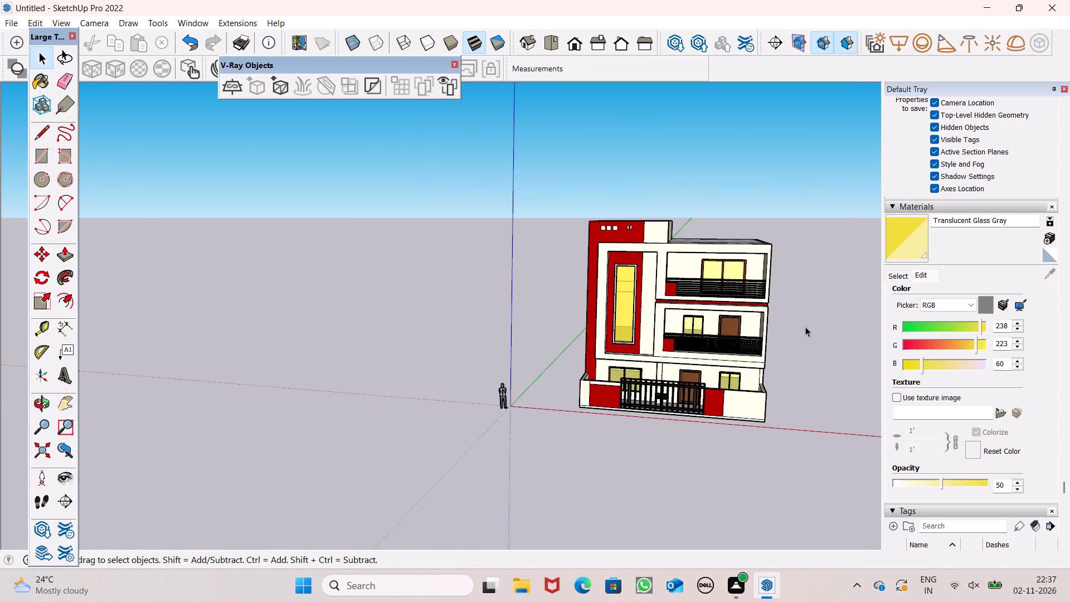
middle_click_drag(835, 314, 827, 269)
scroll(807, 269, "up", 4)
scroll(659, 281, "down", 4)
middle_click_drag(675, 362, 736, 362)
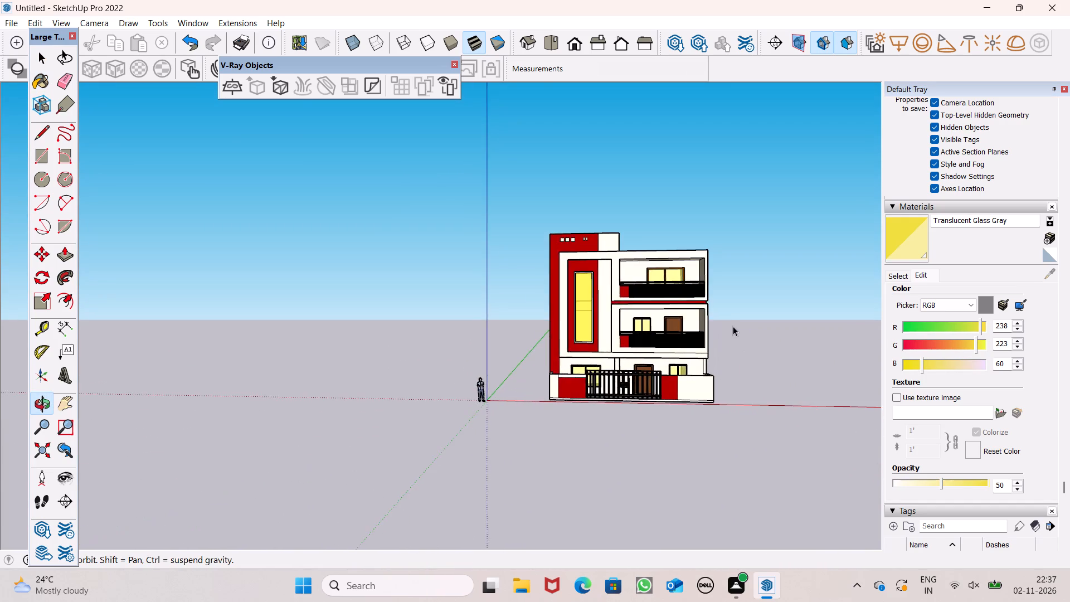
scroll(733, 326, "up", 7)
scroll(675, 310, "up", 6)
scroll(651, 325, "down", 4)
middle_click_drag(673, 424, 704, 425)
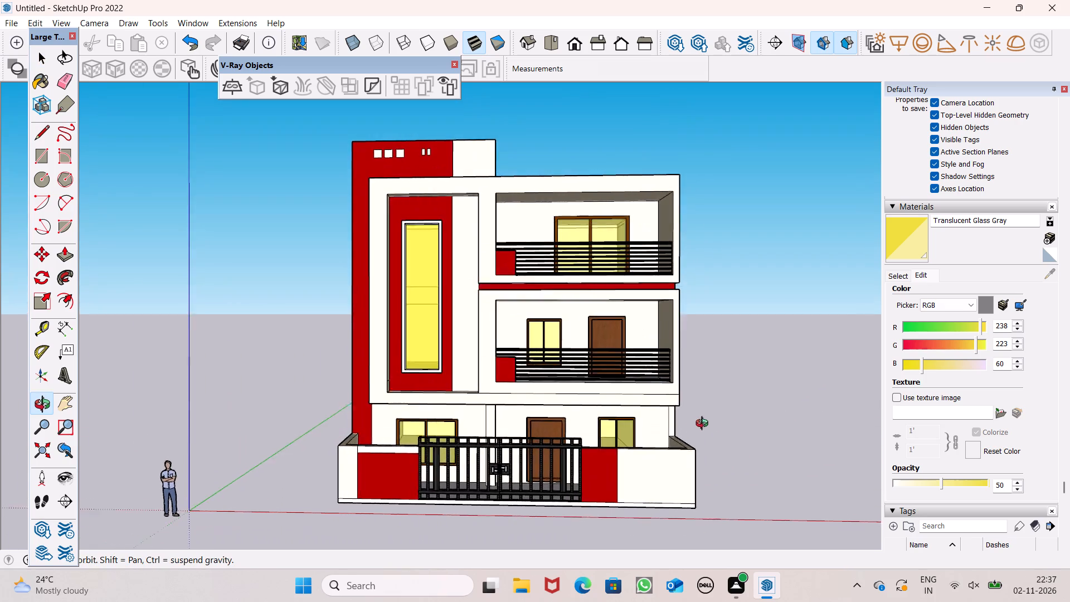
middle_click_drag(704, 425, 721, 433)
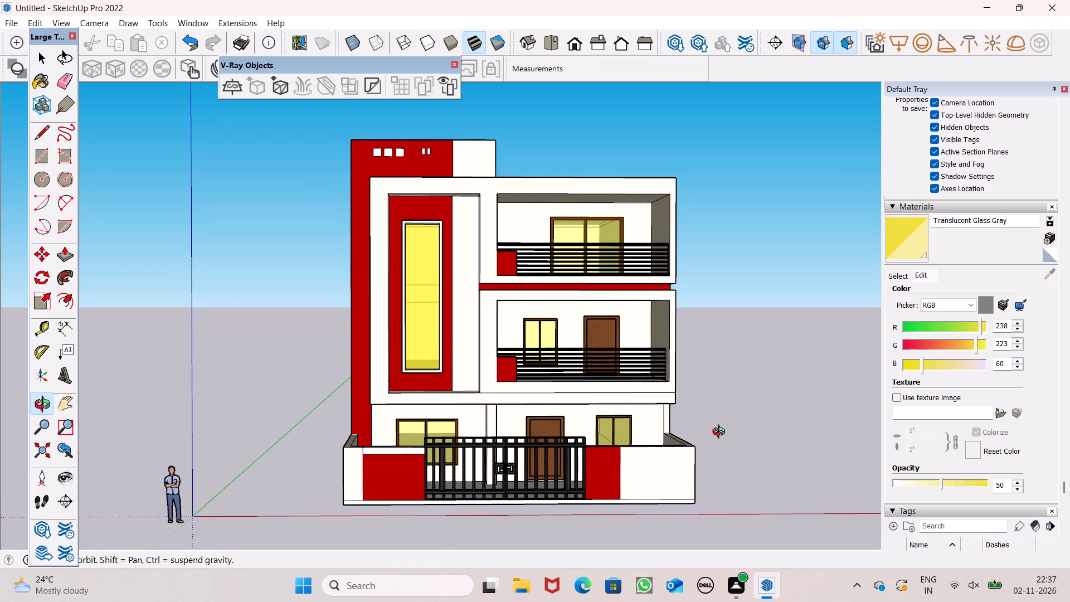
middle_click_drag(721, 433, 717, 431)
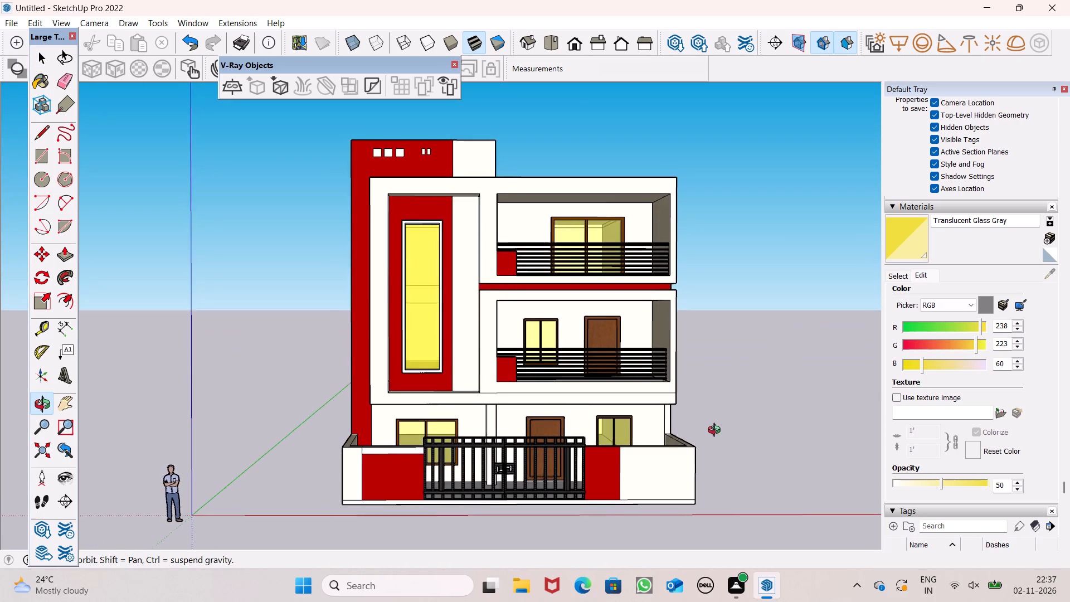
middle_click_drag(717, 431, 707, 444)
scroll(665, 391, "up", 1)
scroll(630, 345, "down", 2)
middle_click_drag(761, 413, 753, 382)
scroll(644, 291, "up", 2)
scroll(537, 292, "down", 2)
middle_click(575, 344)
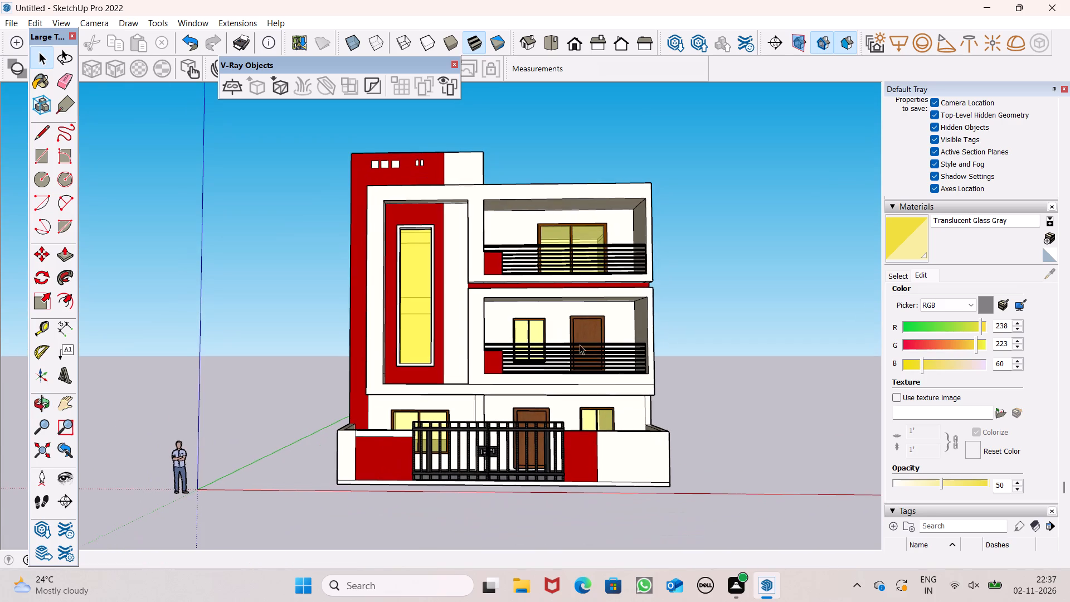
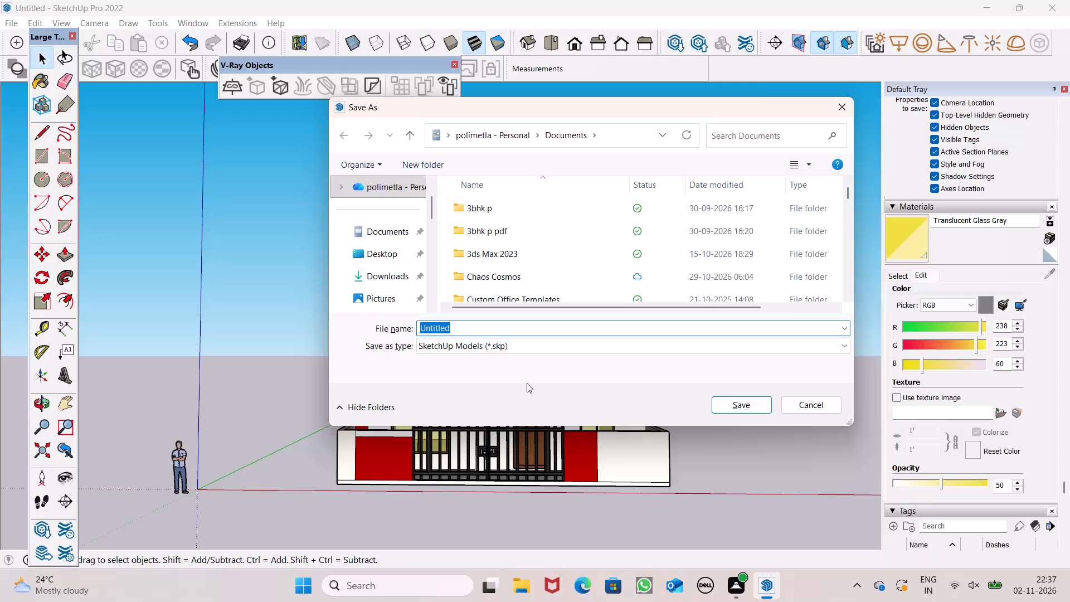
Save the model in the Documents folder as "building elevation red" in SketchUp Models (*.skp) format.
key("BackSpace")
type("building elevation")
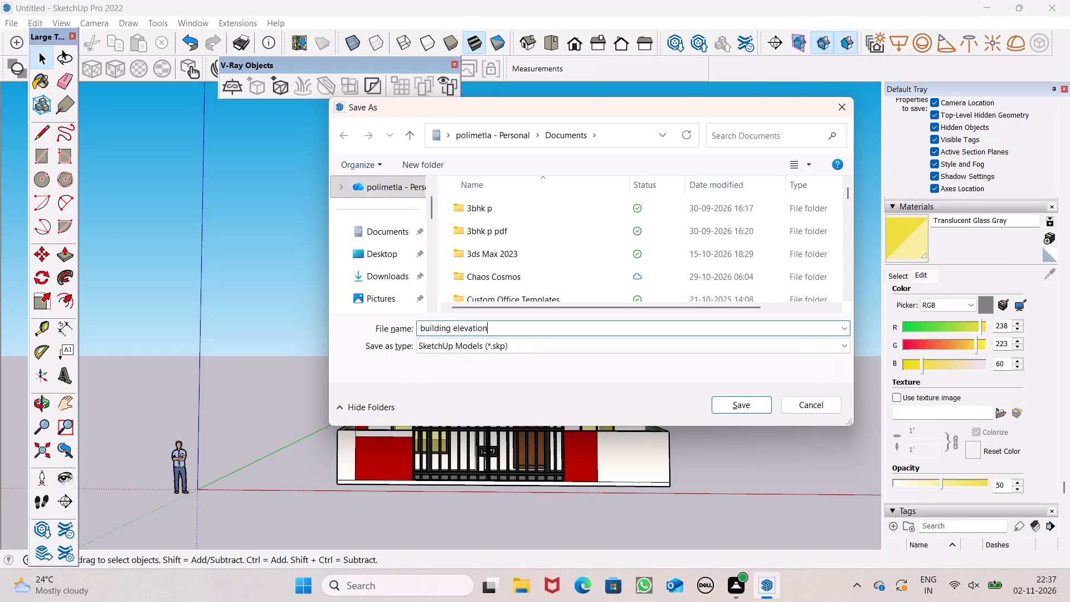
key("space")
type("red")
key("Return")
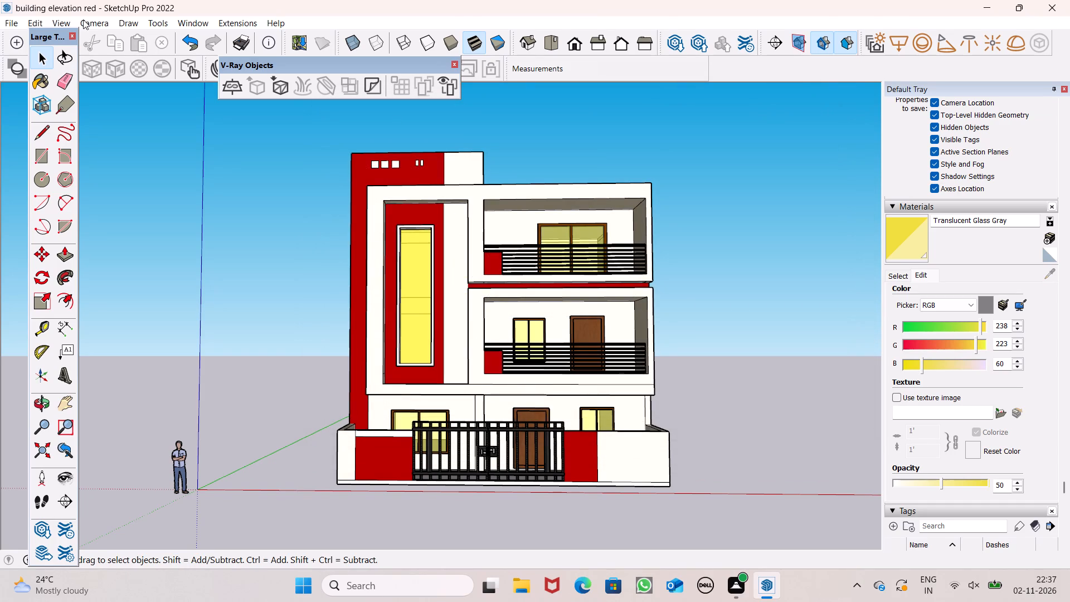
Export the front view of the building as a 2D graphic in JPEG format, named "building elevation red", to Documents.
left_click(22, 18)
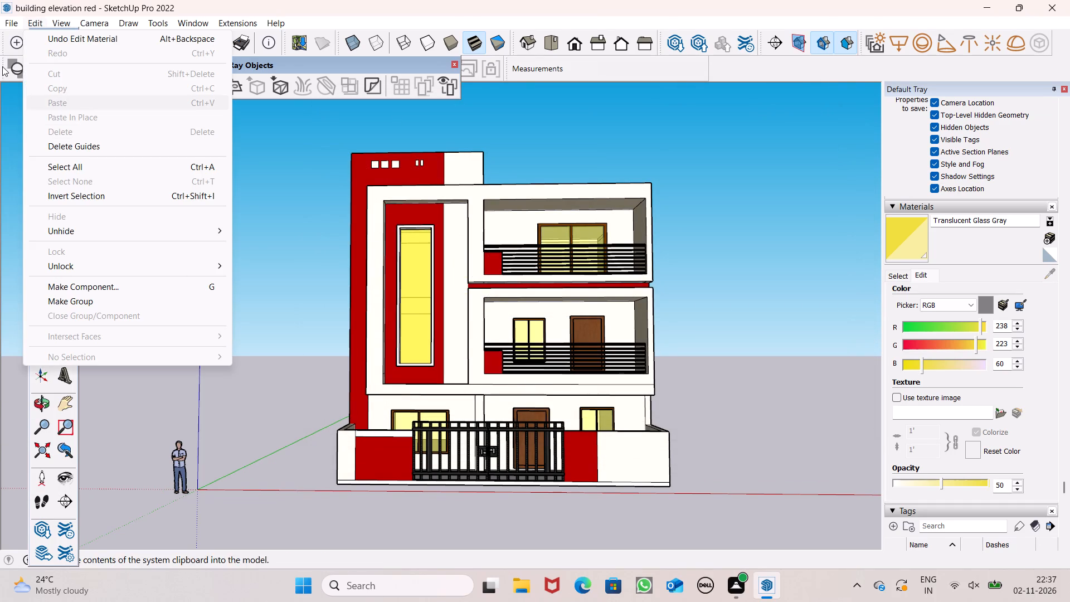
left_click(2, 18)
left_click(6, 25)
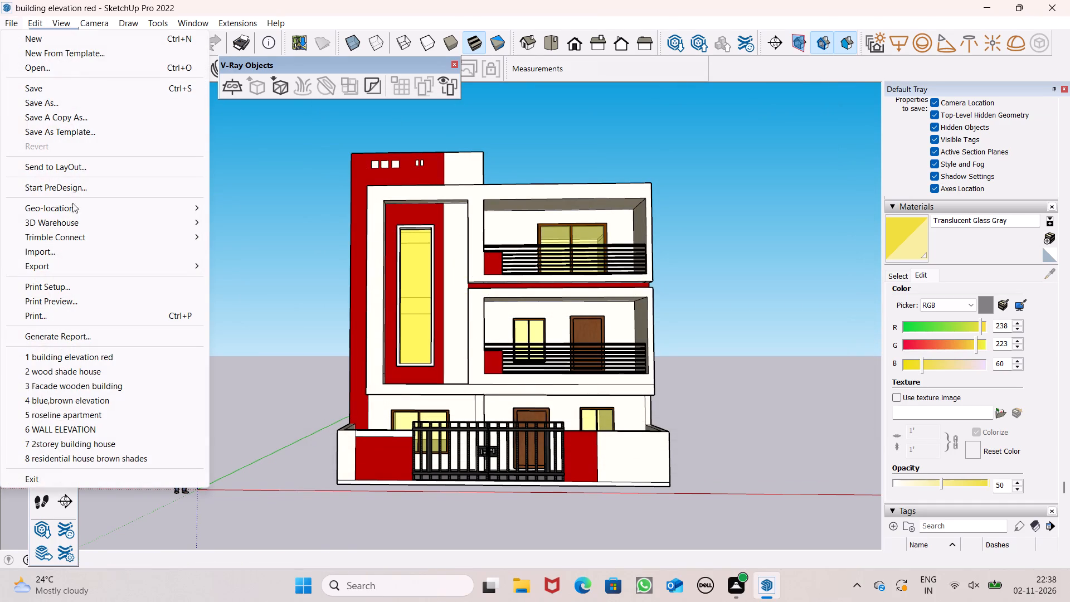
left_click(82, 271)
left_click(122, 270)
left_click(227, 283)
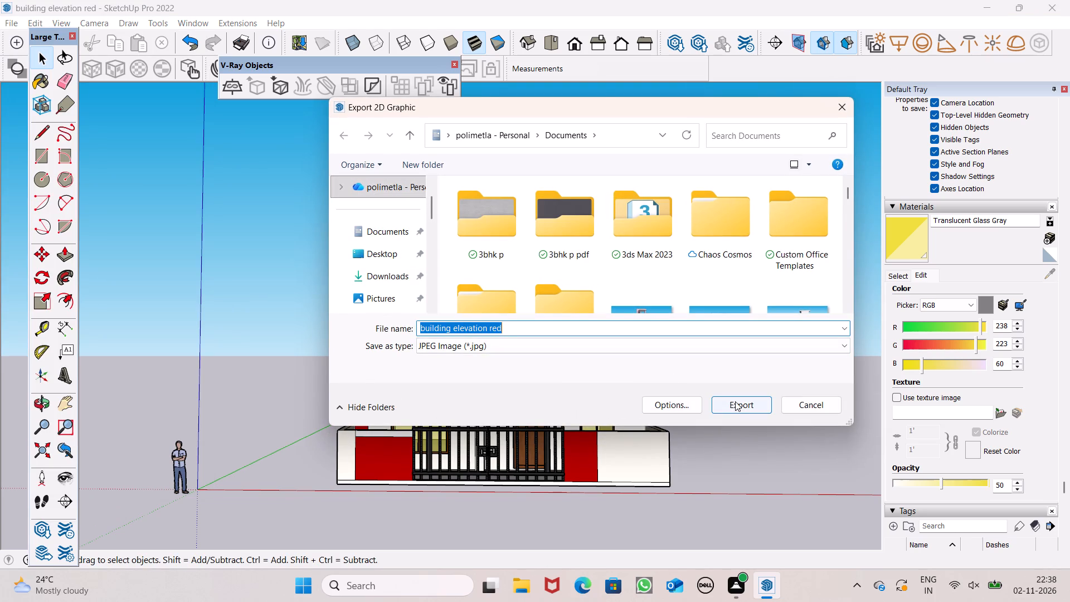
left_click(735, 401)
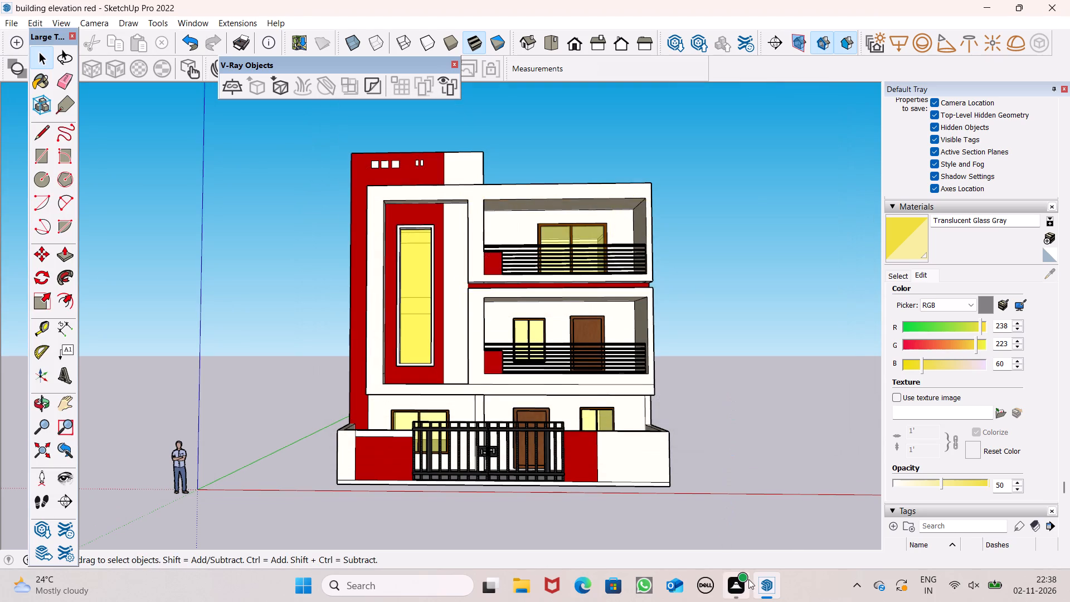